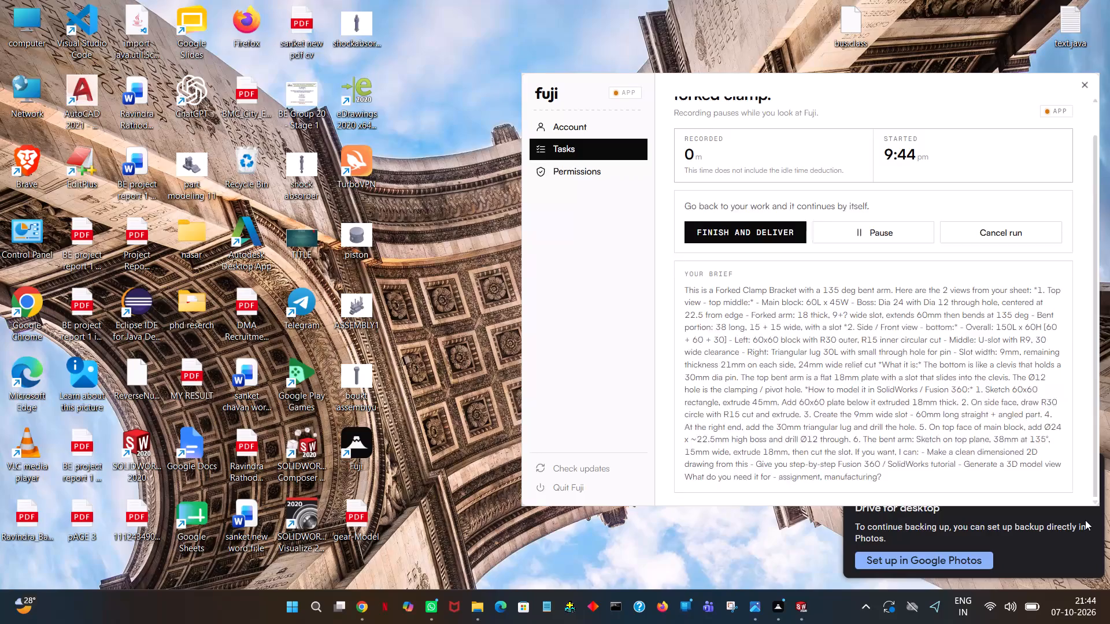
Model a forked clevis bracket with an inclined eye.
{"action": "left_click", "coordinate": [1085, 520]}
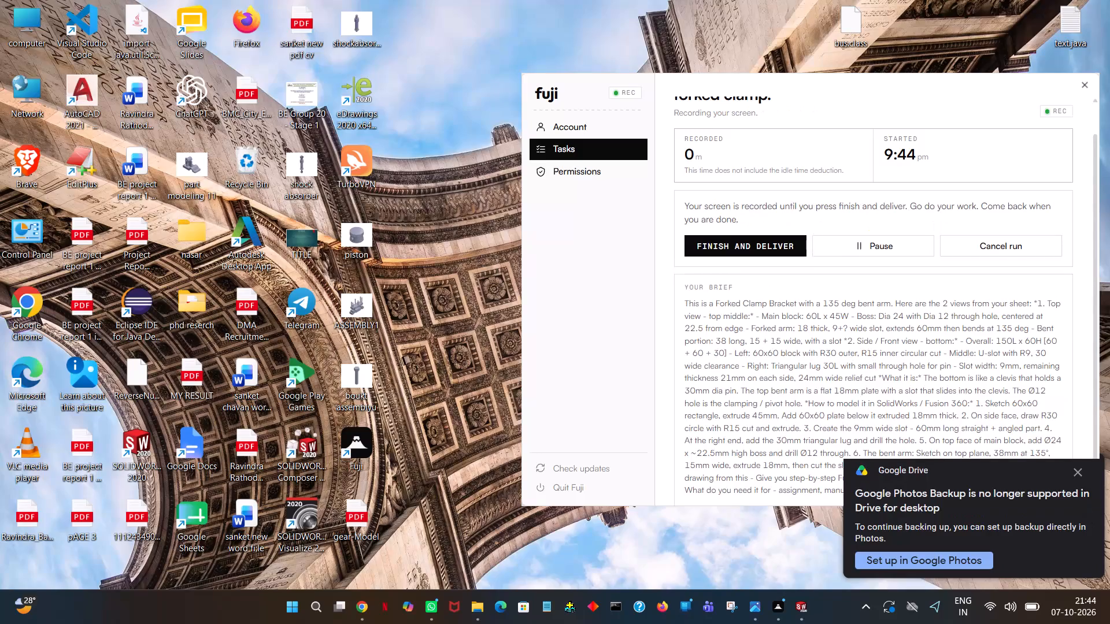
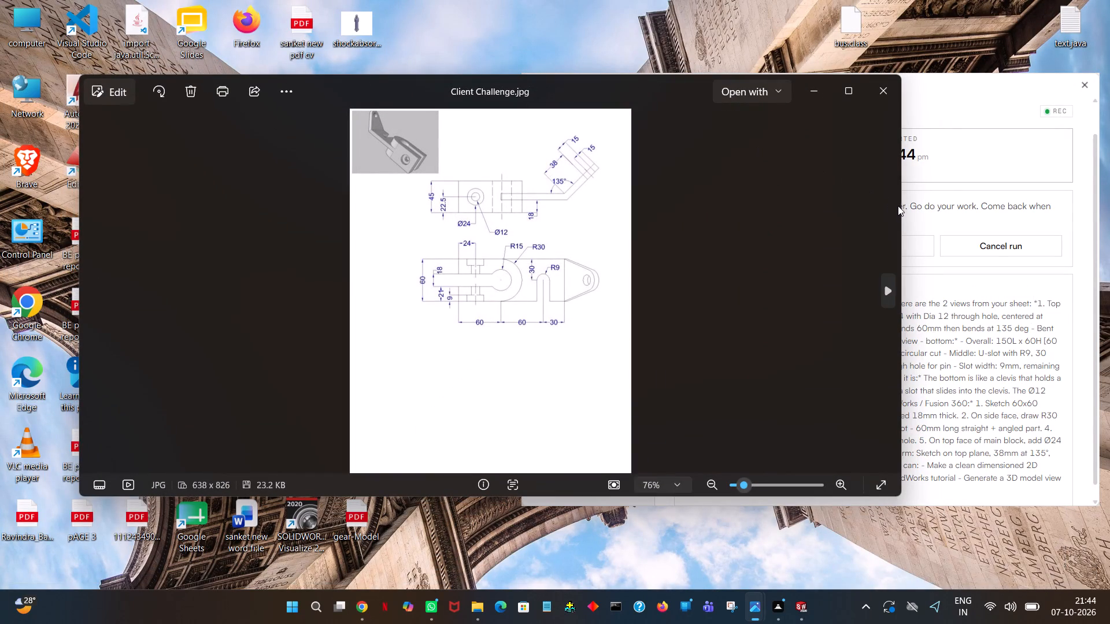
Narrow the Client Challenge.jpg reference drawing window to about a third of the screen width and move it to the screen's upper edge.
{"action": "left_click_drag", "start_coordinate": [904, 222], "coordinate": [611, 237]}
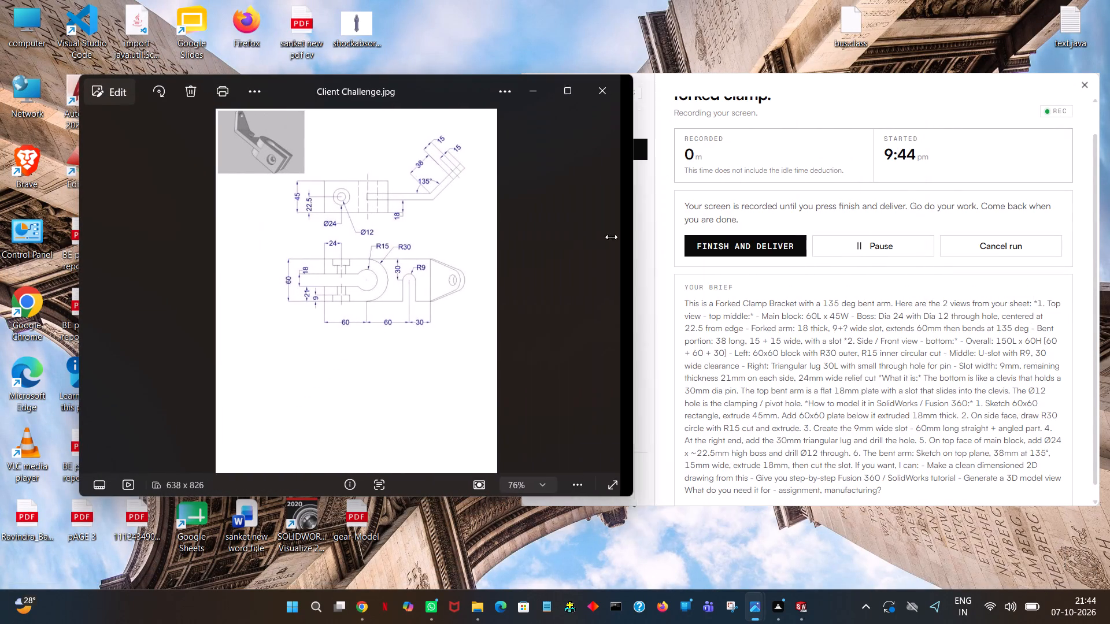
{"action": "left_click_drag", "start_coordinate": [611, 237], "coordinate": [407, 240]}
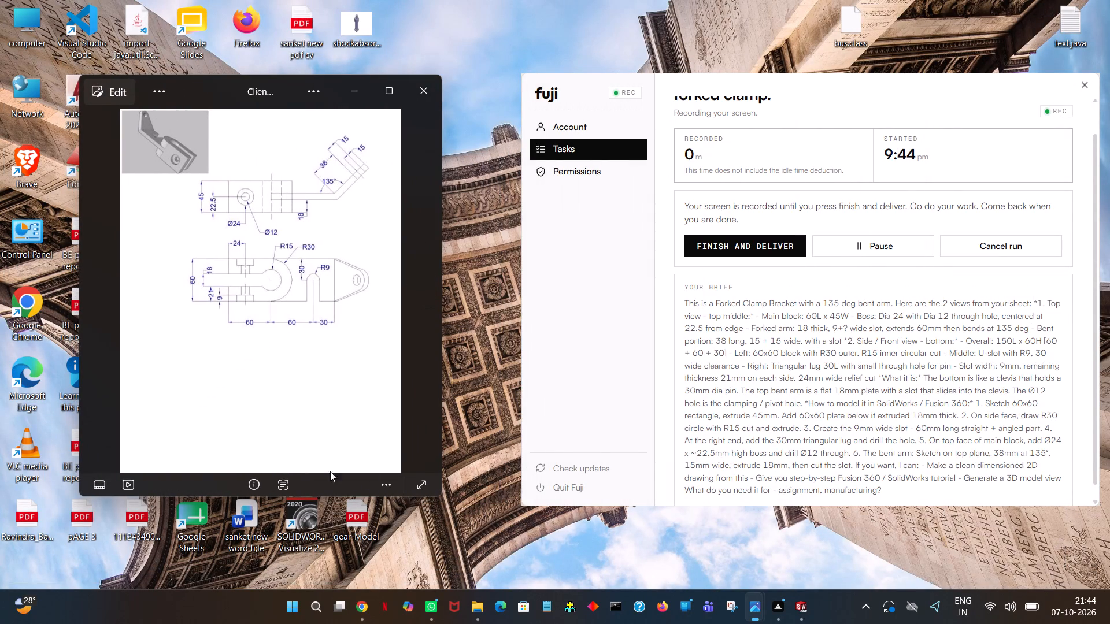
{"action": "left_click_drag", "start_coordinate": [220, 88], "coordinate": [240, 13]}
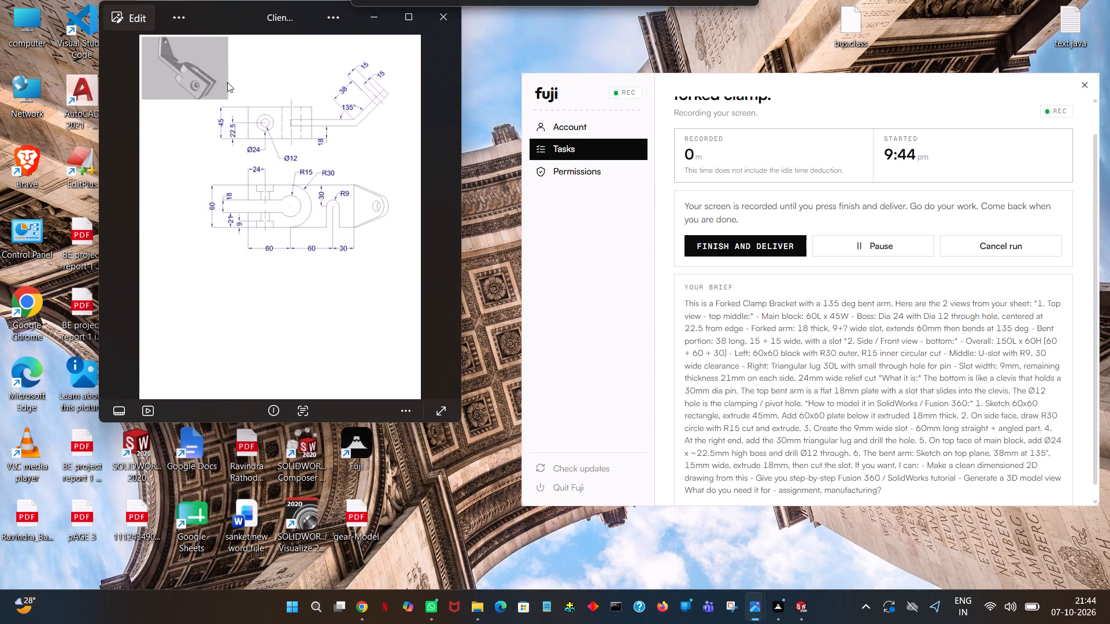
Launch SOLIDWORKS 2020 and get past its startup notice.
{"action": "double_click", "coordinate": [121, 442]}
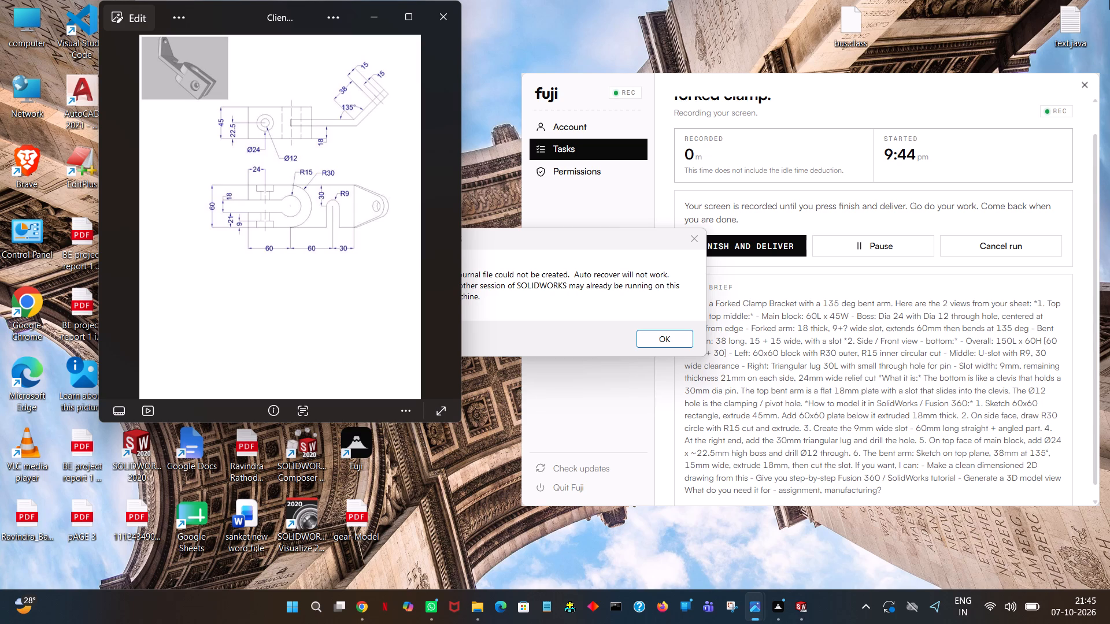
{"action": "left_click", "coordinate": [674, 336]}
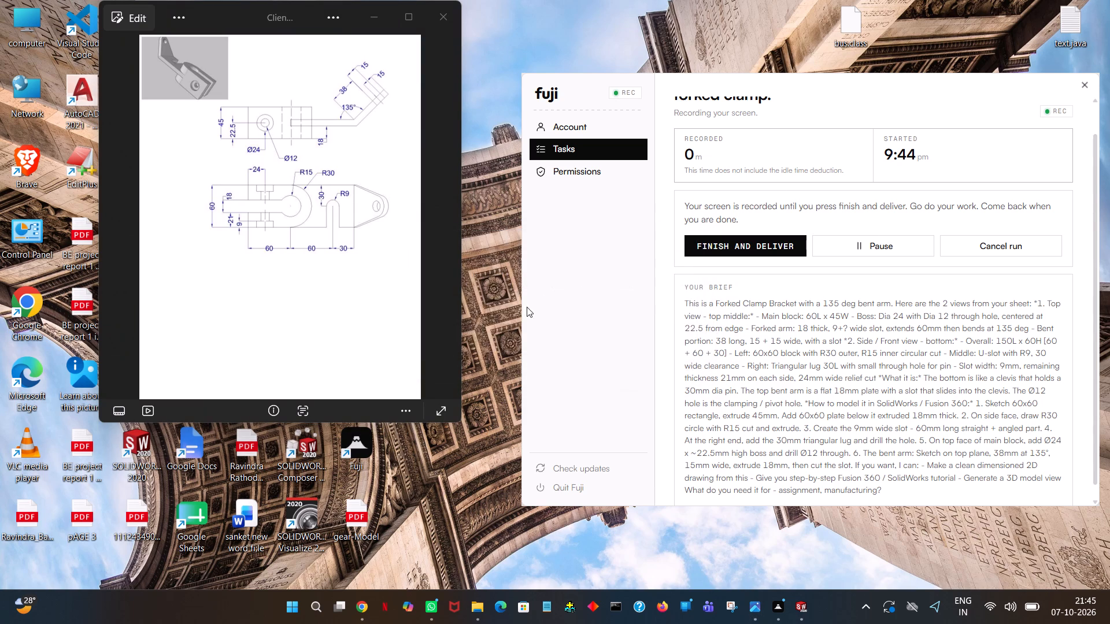
Move the reference drawing clear of the desktop shortcuts and launch SOLIDWORKS 2020 again, bringing its empty workspace to the front.
{"action": "left_click_drag", "start_coordinate": [299, 4], "coordinate": [472, 20]}
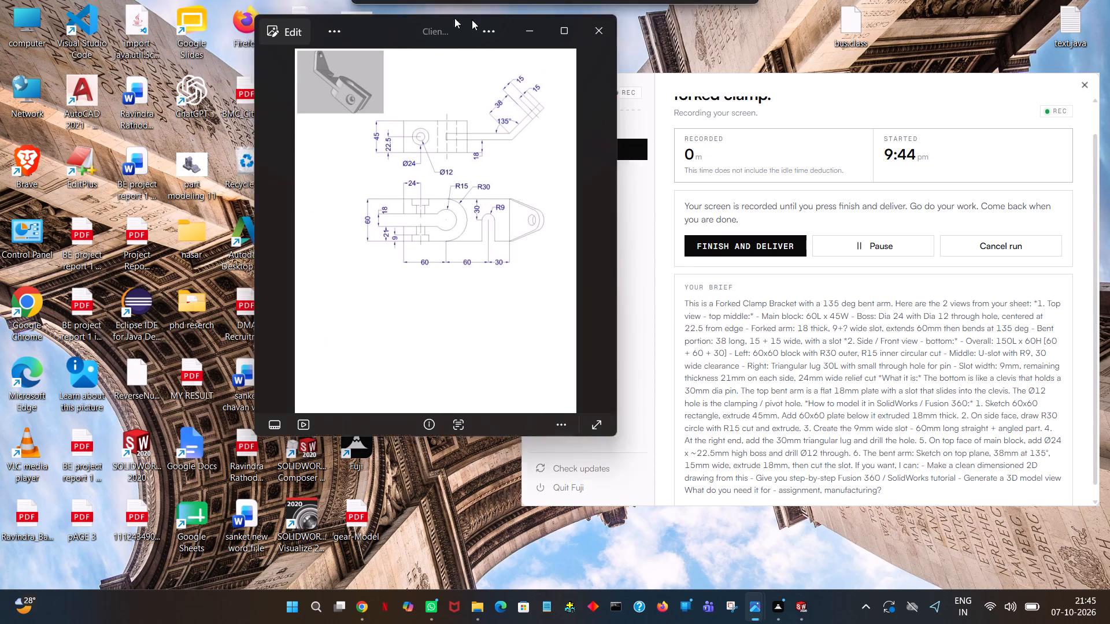
{"action": "left_click_drag", "start_coordinate": [472, 20], "coordinate": [573, 29]}
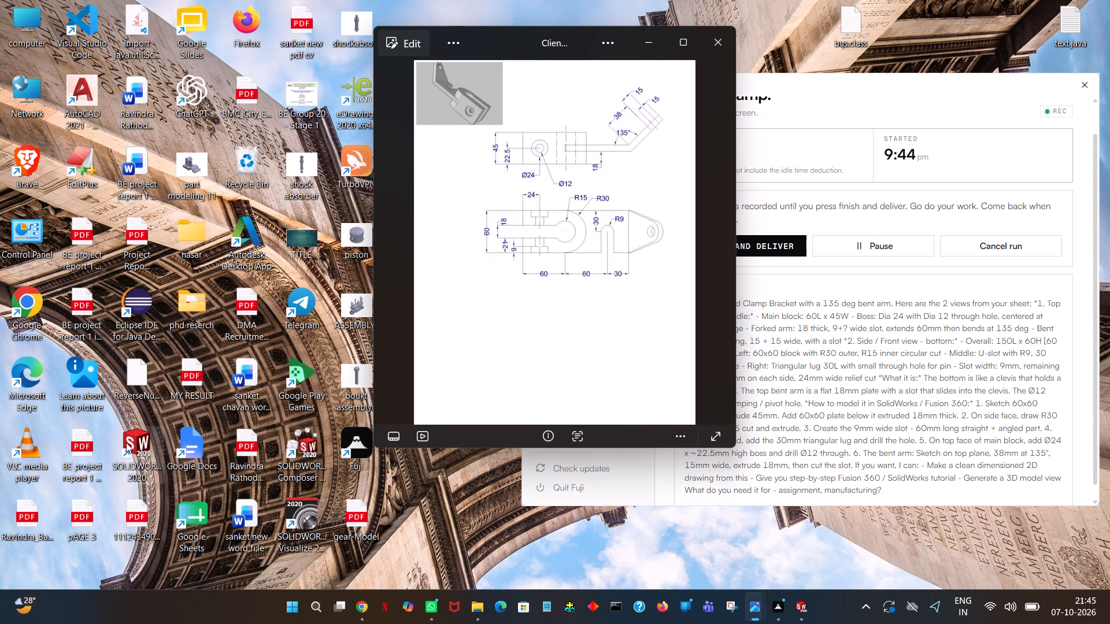
{"action": "double_click", "coordinate": [126, 443]}
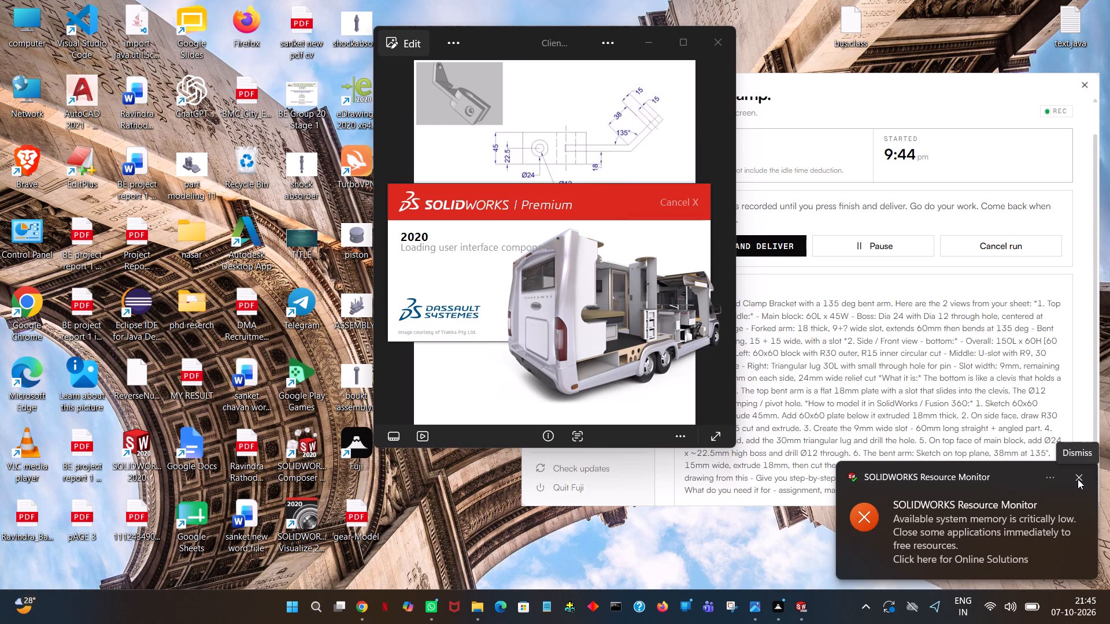
{"action": "left_click", "coordinate": [1078, 479]}
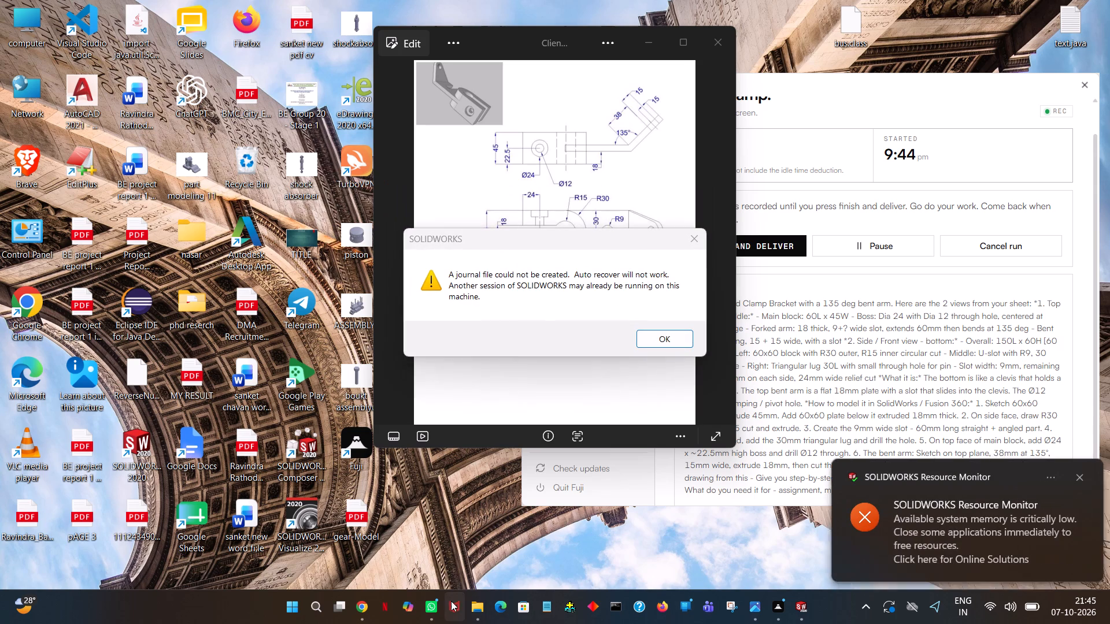
{"action": "left_click", "coordinate": [660, 340]}
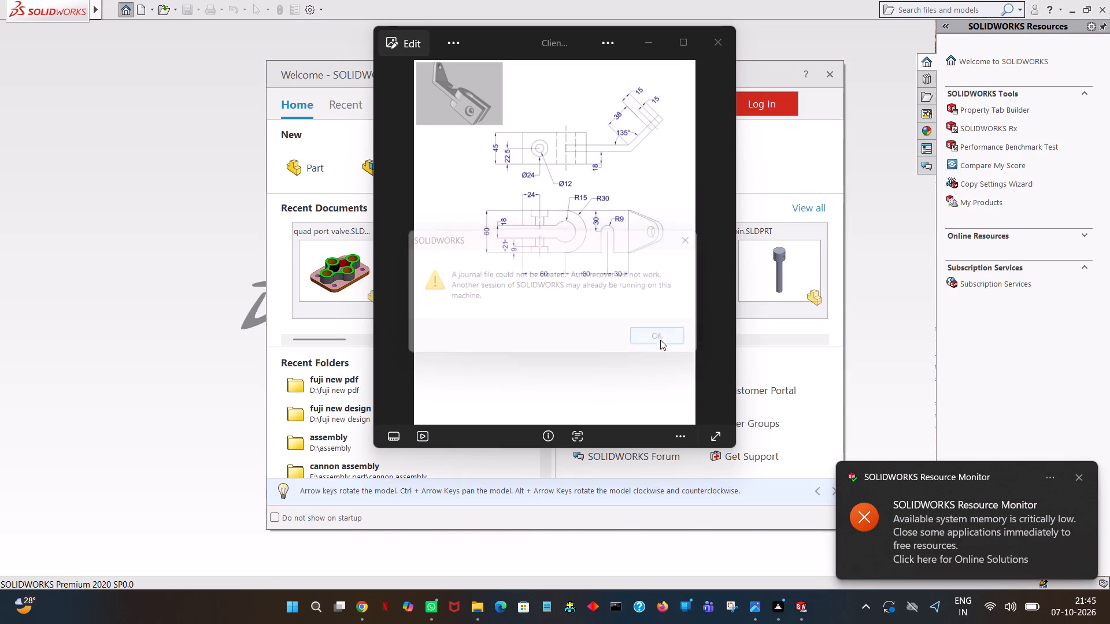
{"action": "left_click", "coordinate": [763, 39]}
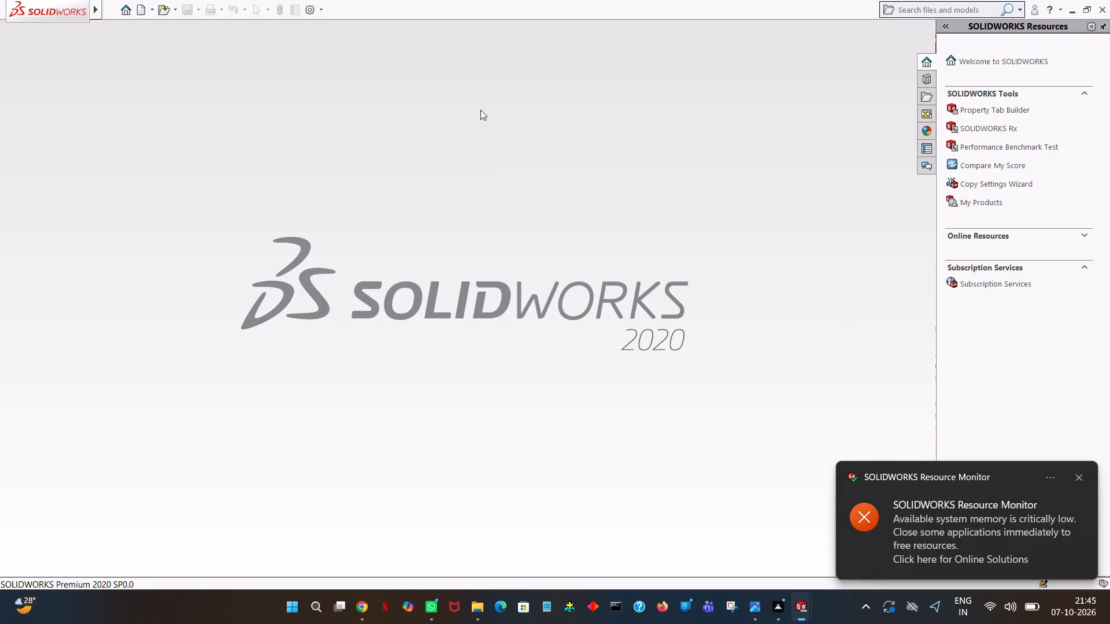
Create a new part document and dismiss the resource monitor notification.
{"action": "left_click", "coordinate": [117, 28]}
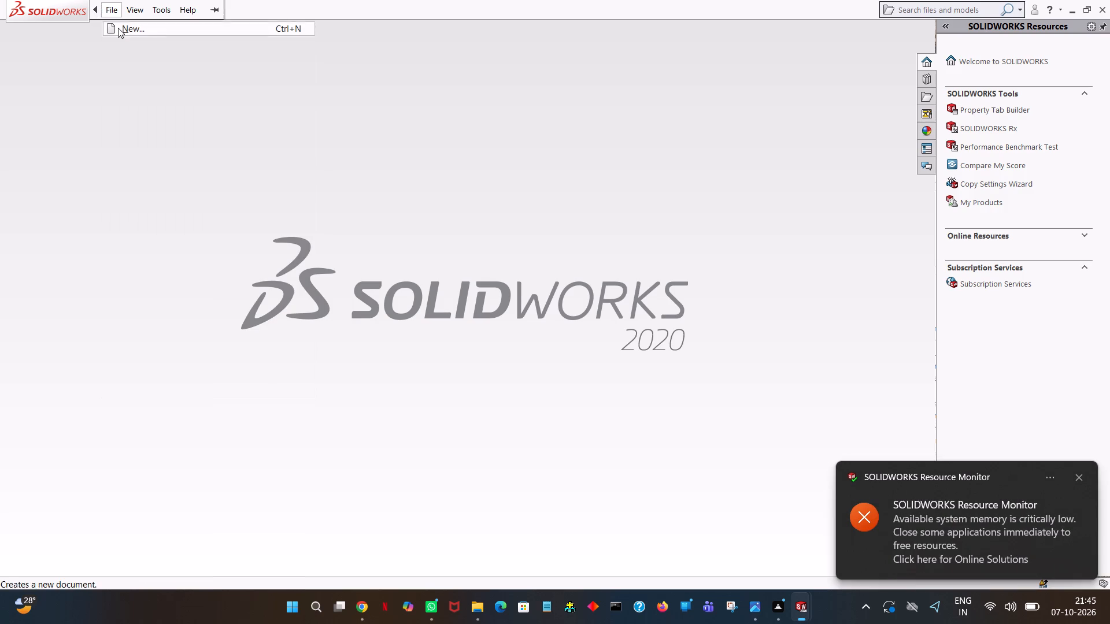
{"action": "left_click", "coordinate": [587, 349]}
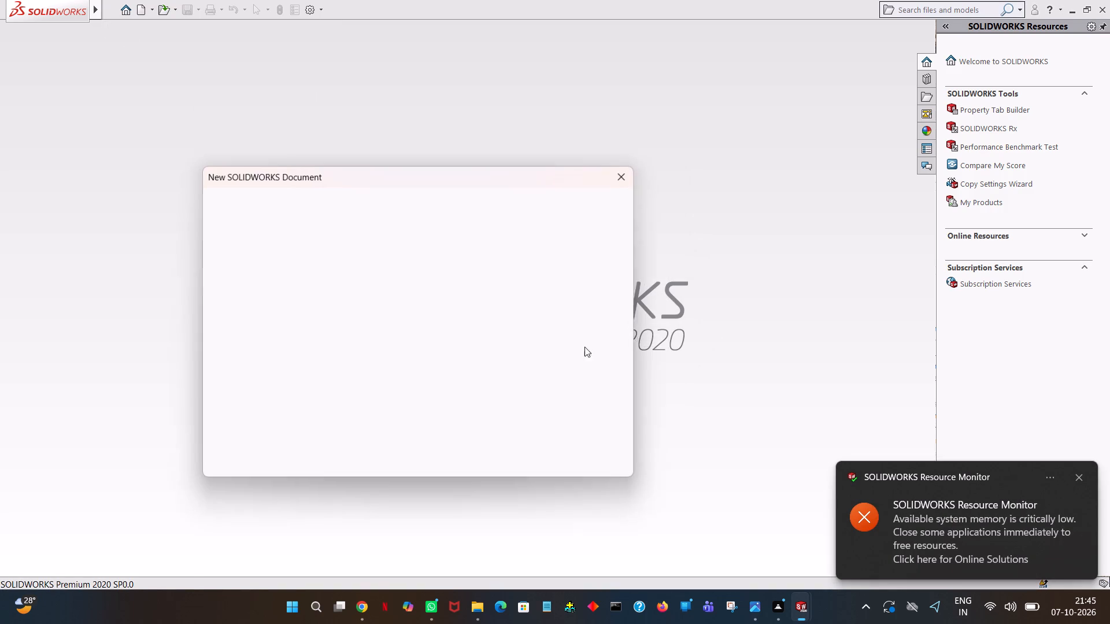
{"action": "double_click", "coordinate": [287, 273]}
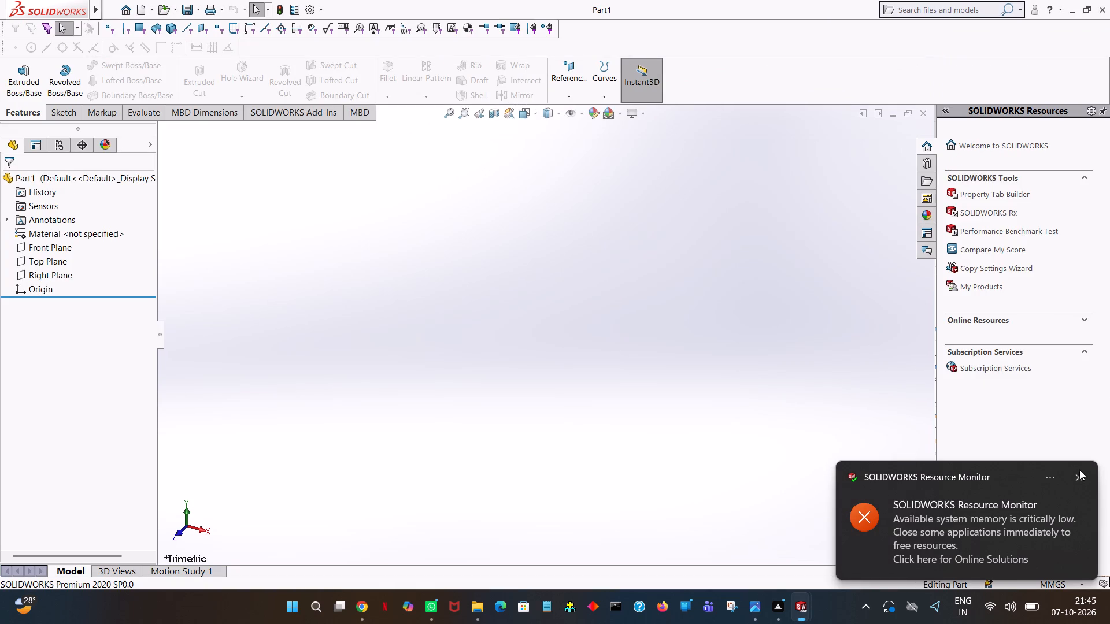
{"action": "left_click", "coordinate": [1076, 480]}
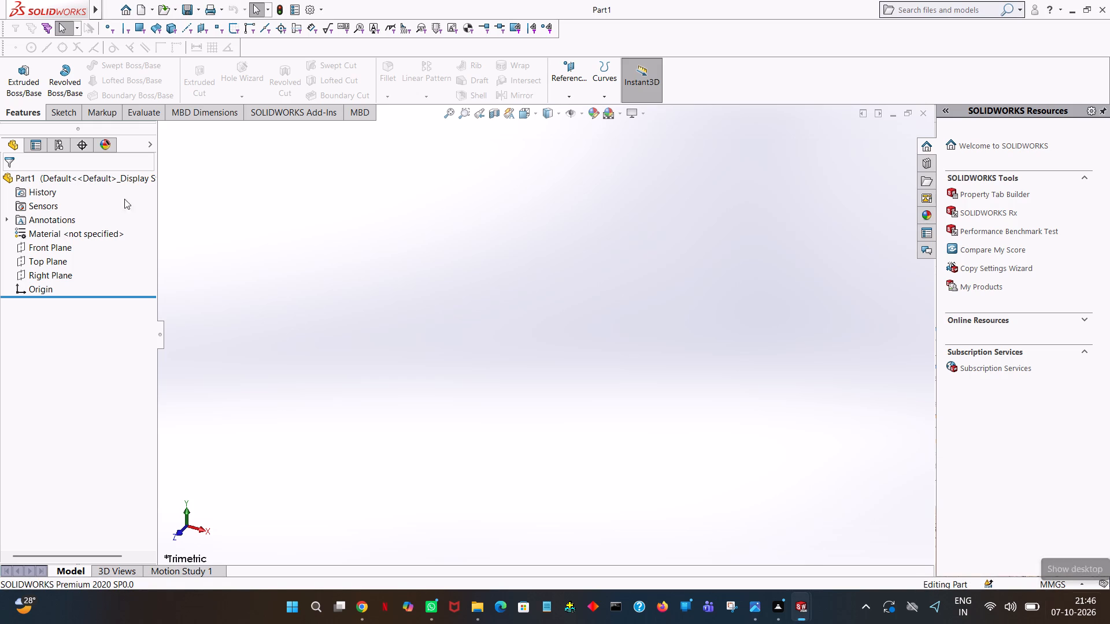
Start a sketch on the Front Plane of the new part.
{"action": "left_click", "coordinate": [37, 247]}
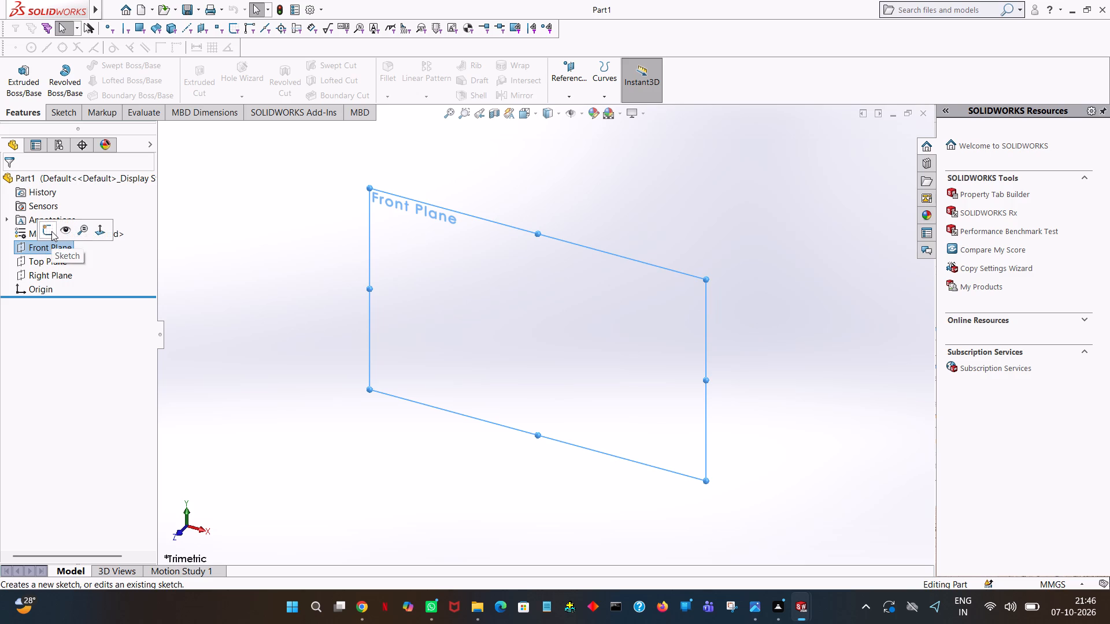
{"action": "left_click", "coordinate": [51, 231]}
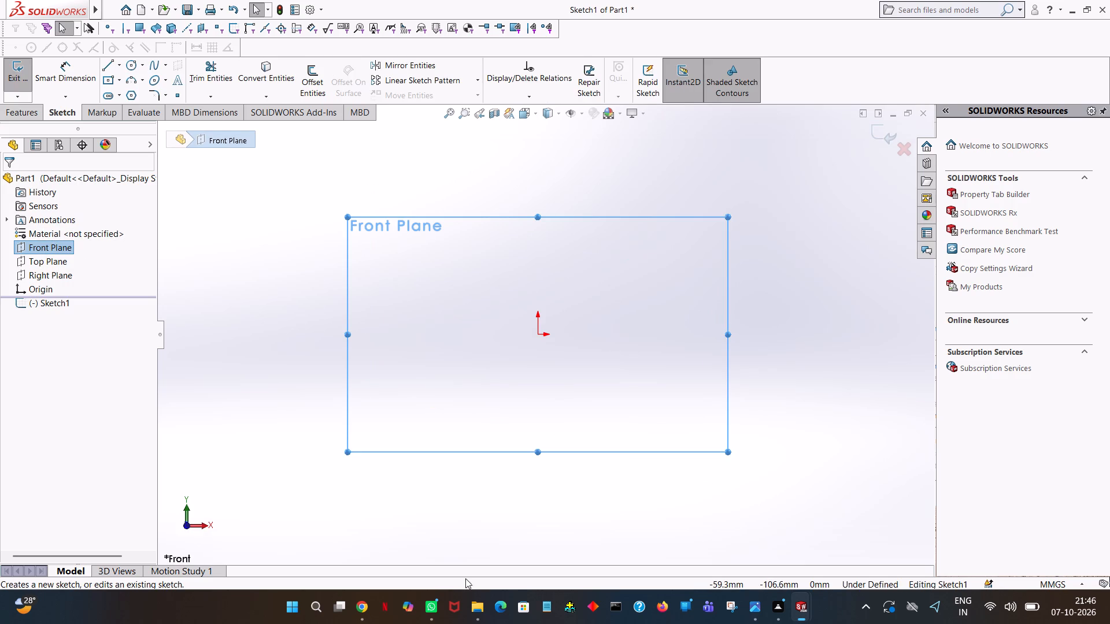
Restore both SOLIDWORKS windows down from full screen to expose the reference drawing.
{"action": "left_click", "coordinate": [1085, 4]}
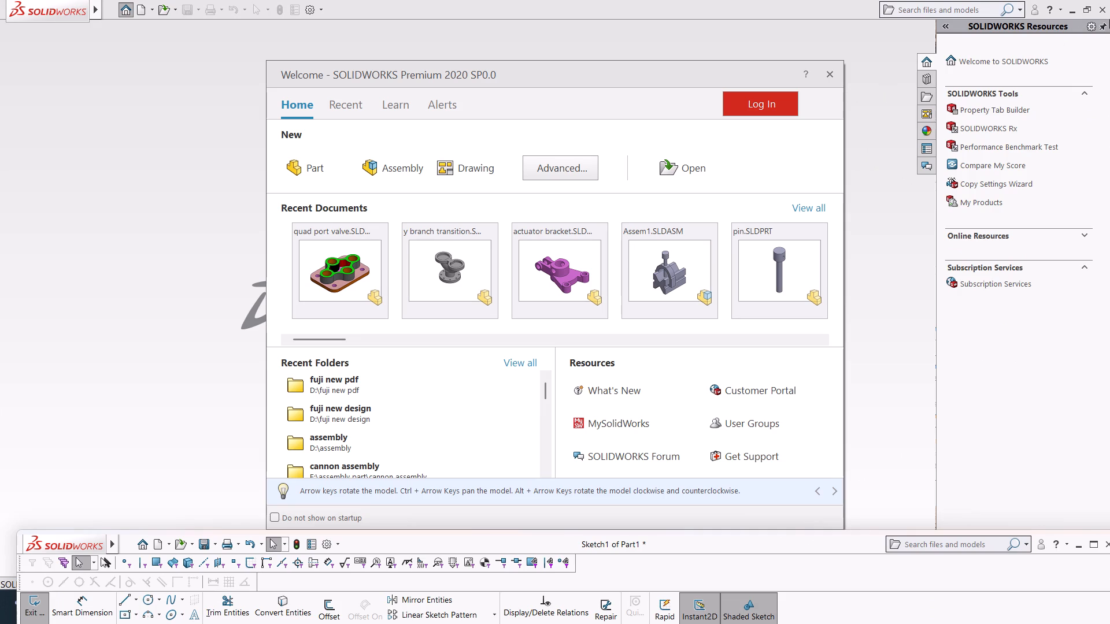
{"action": "left_click", "coordinate": [1085, 7]}
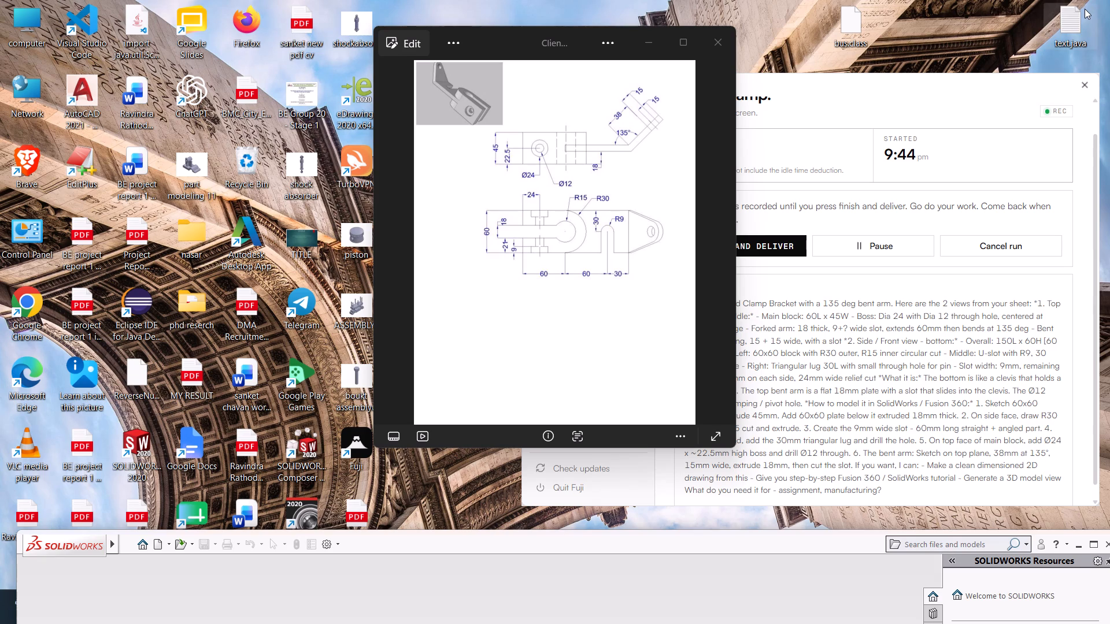
Create a blank part document in the empty SOLIDWORKS session and minimize that session.
{"action": "left_click_drag", "start_coordinate": [561, 541], "coordinate": [539, 6]}
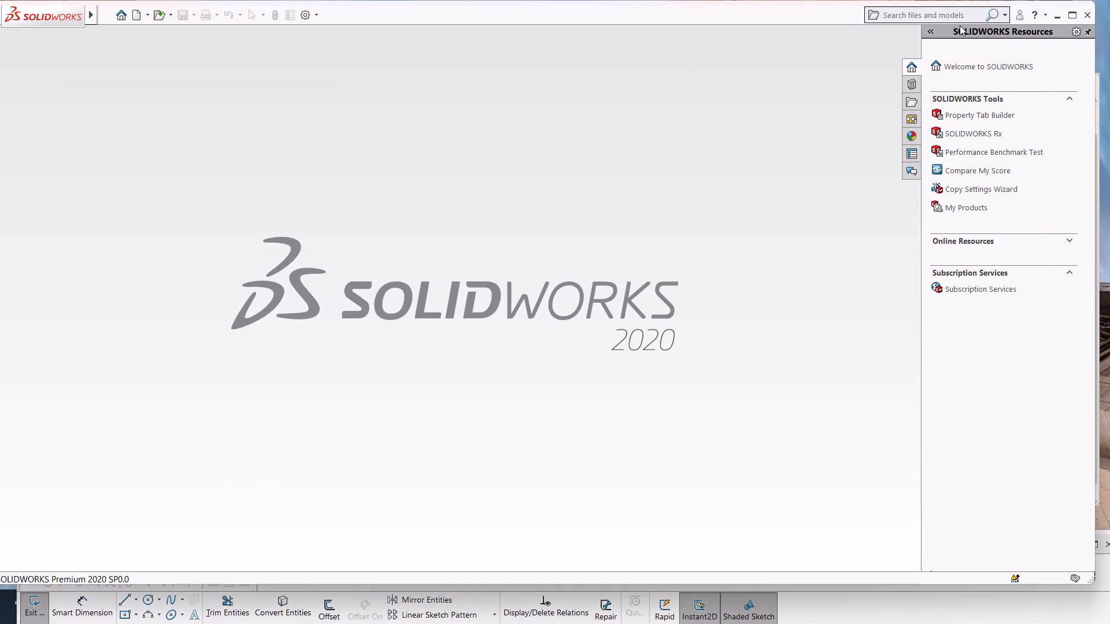
{"action": "left_click", "coordinate": [1074, 13]}
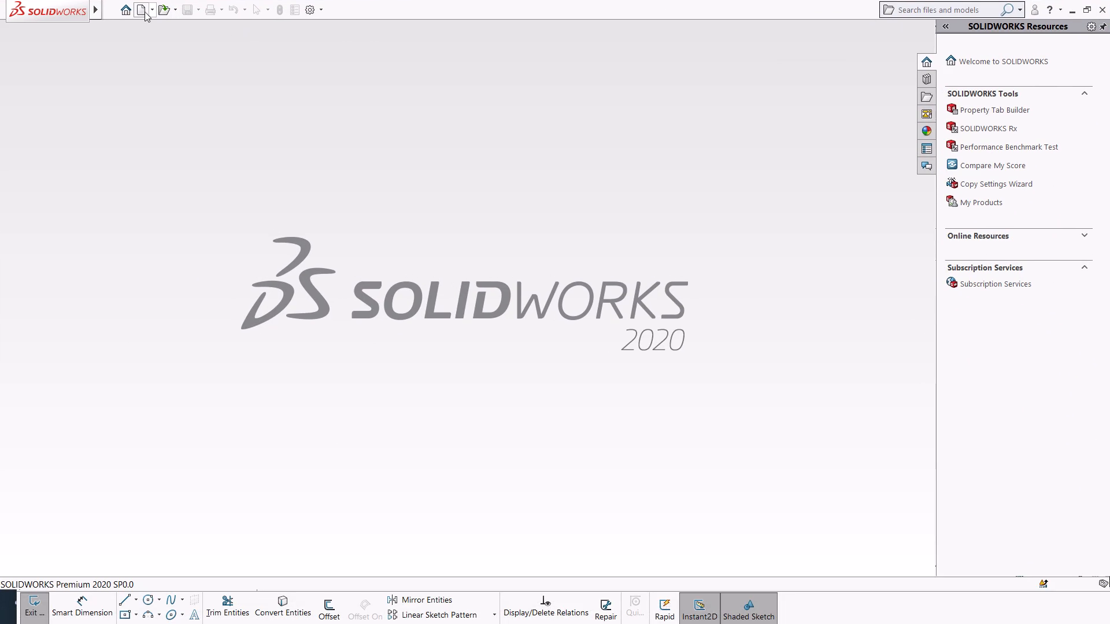
{"action": "left_click", "coordinate": [141, 12]}
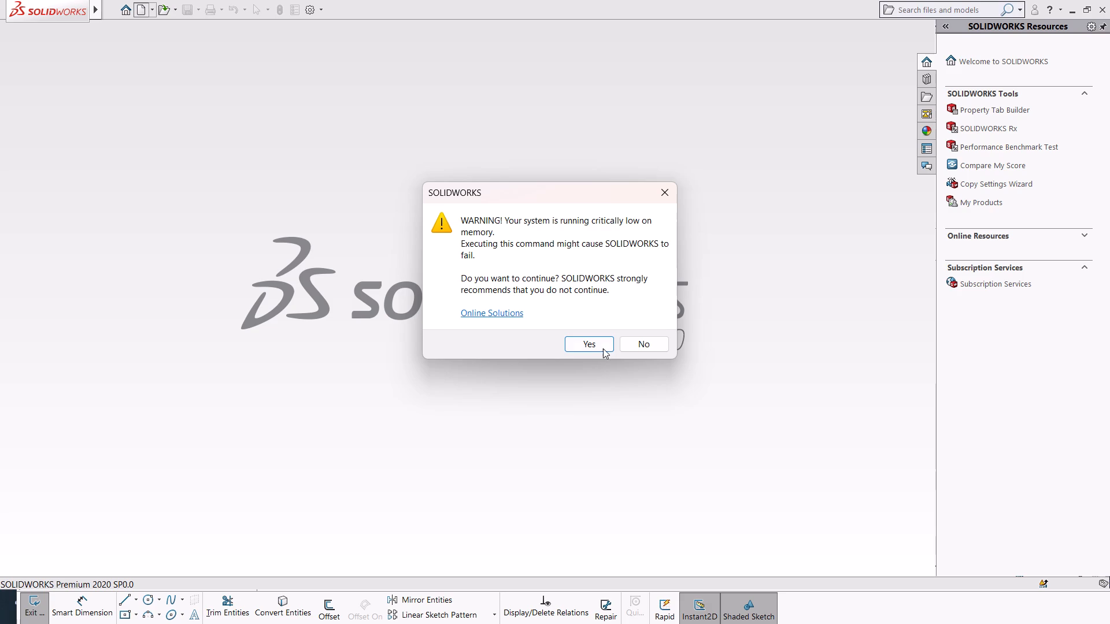
{"action": "left_click", "coordinate": [609, 338]}
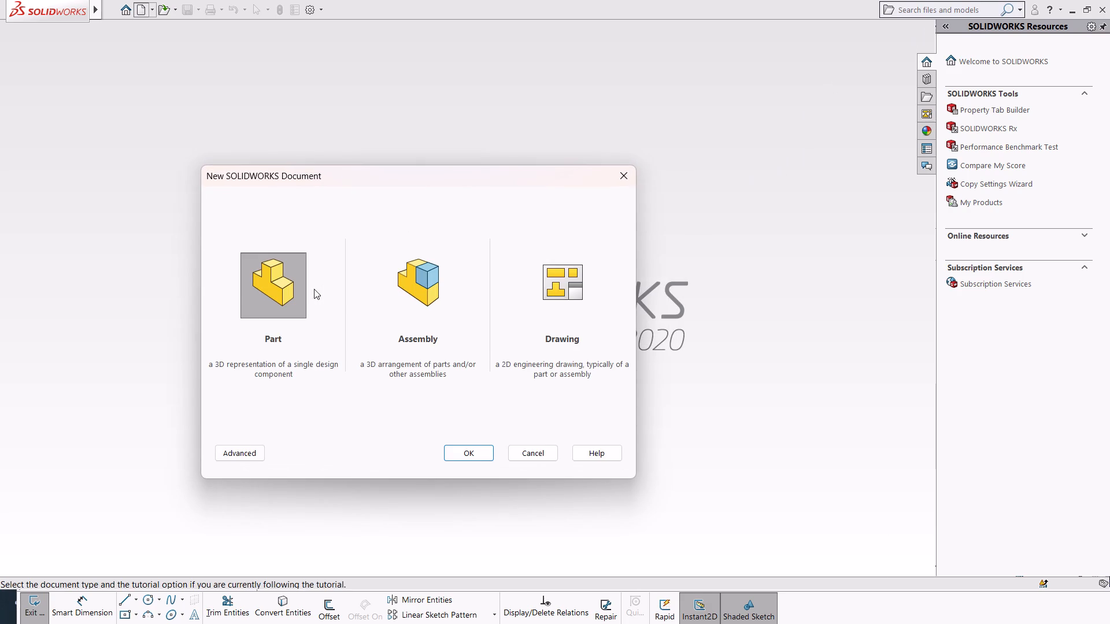
{"action": "double_click", "coordinate": [276, 294]}
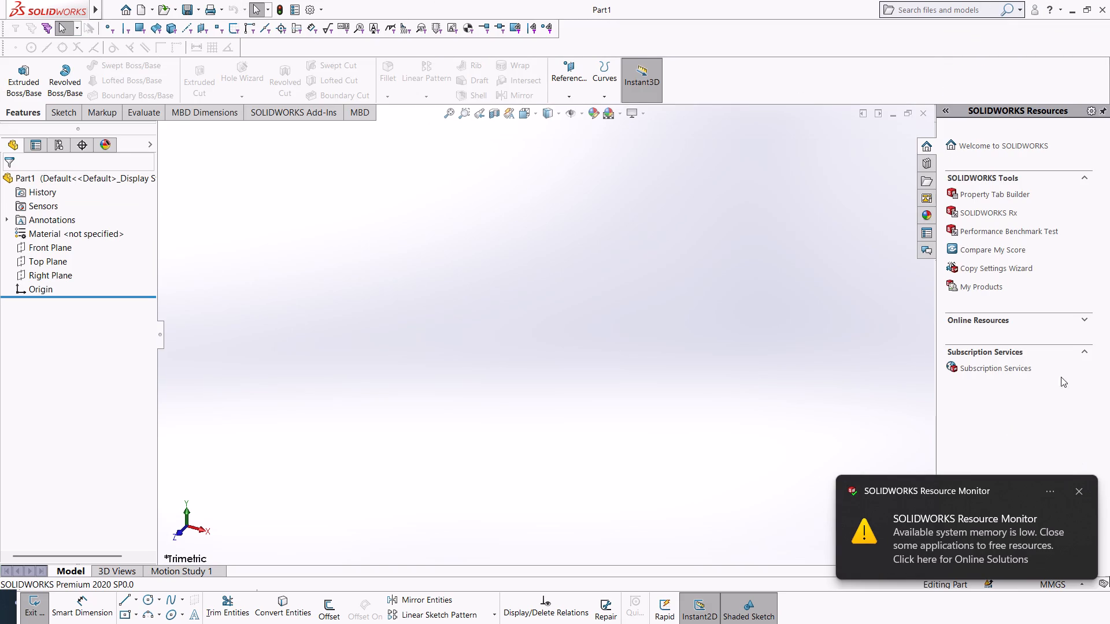
{"action": "left_click", "coordinate": [1071, 10]}
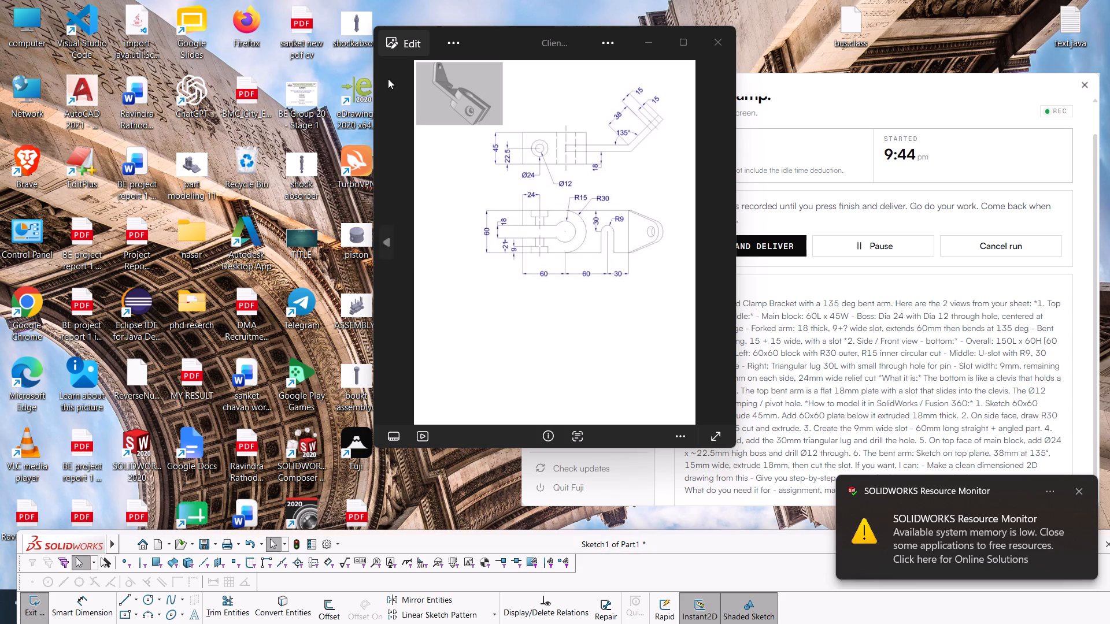
Move the sketch window aside and examine the computer's drives, including the Windows (C:) contents and the Google Drive (G:) options.
{"action": "left_click_drag", "start_coordinate": [707, 547], "coordinate": [650, 566]}
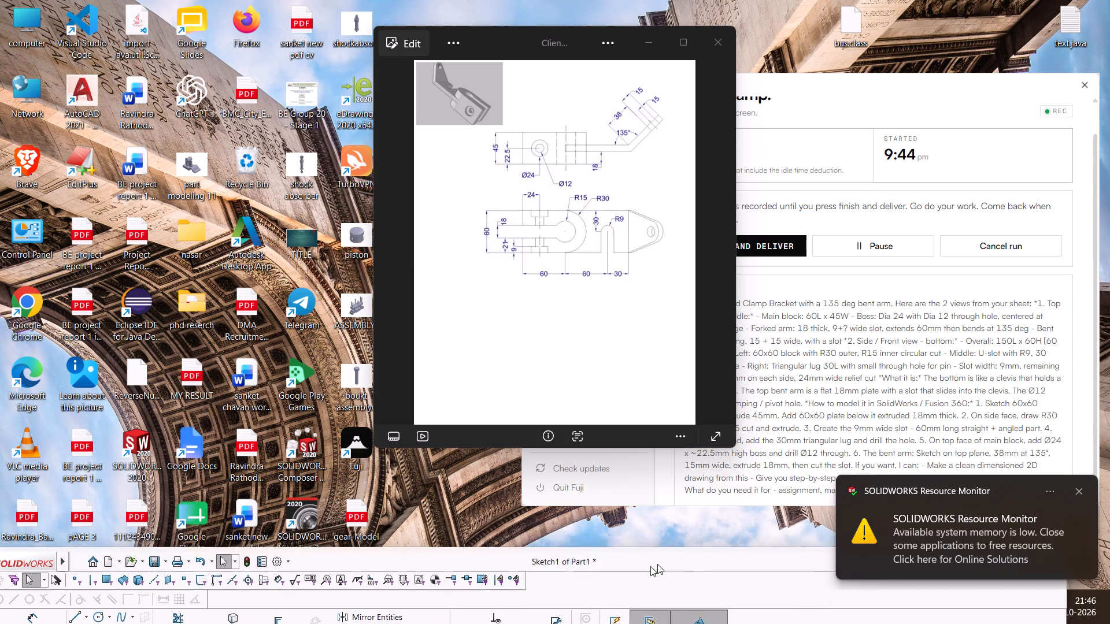
{"action": "left_click_drag", "start_coordinate": [650, 566], "coordinate": [599, 584]}
{"action": "double_click", "coordinate": [22, 6]}
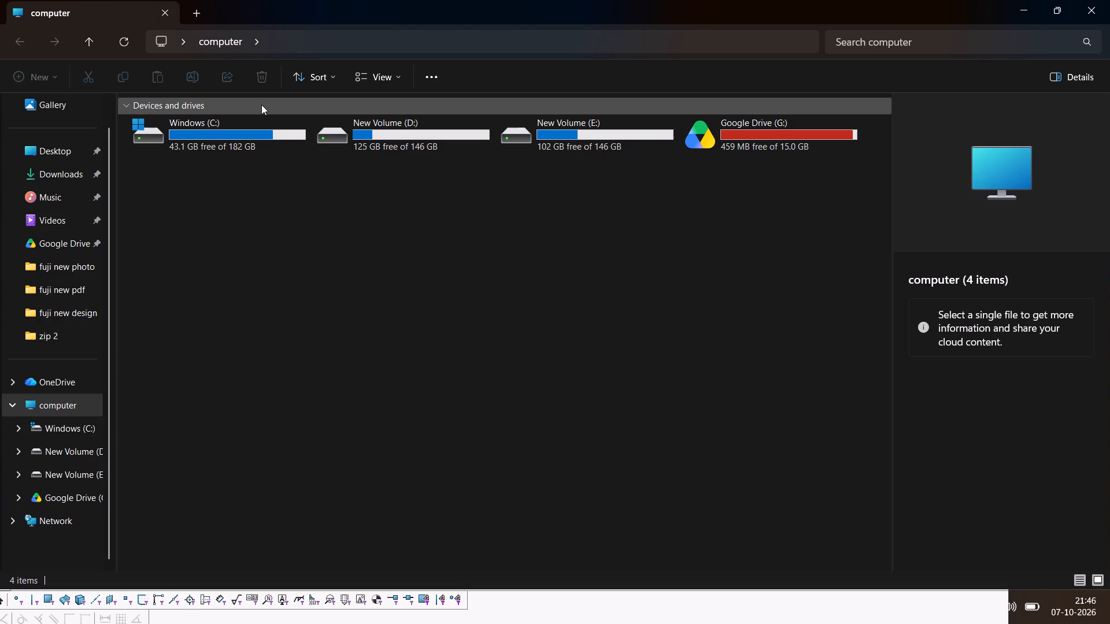
{"action": "double_click", "coordinate": [287, 135]}
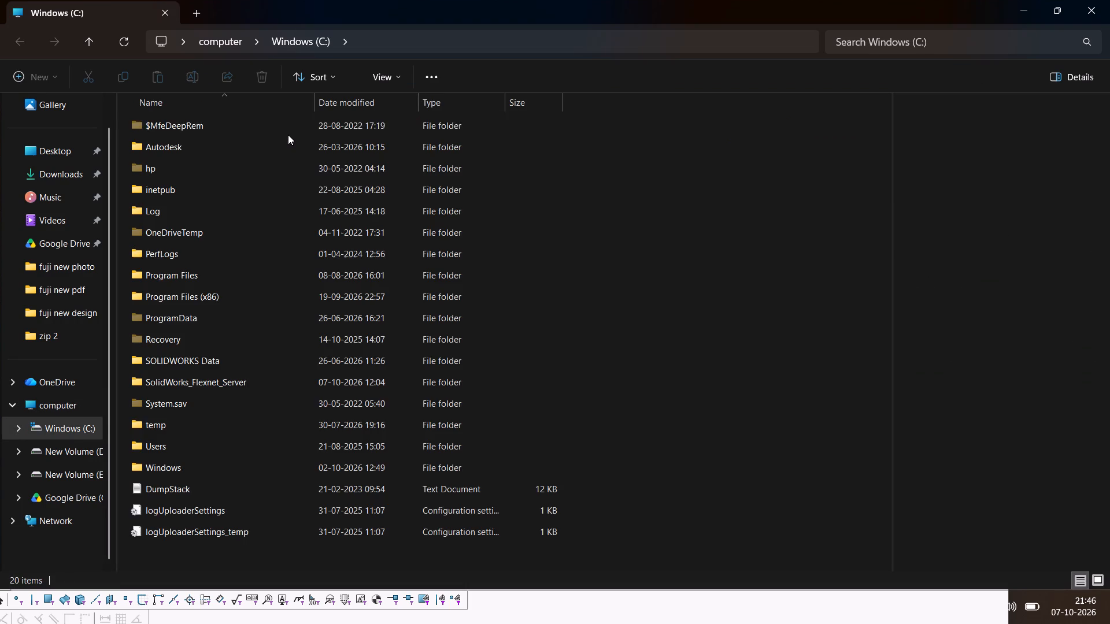
{"action": "left_click", "coordinate": [18, 43]}
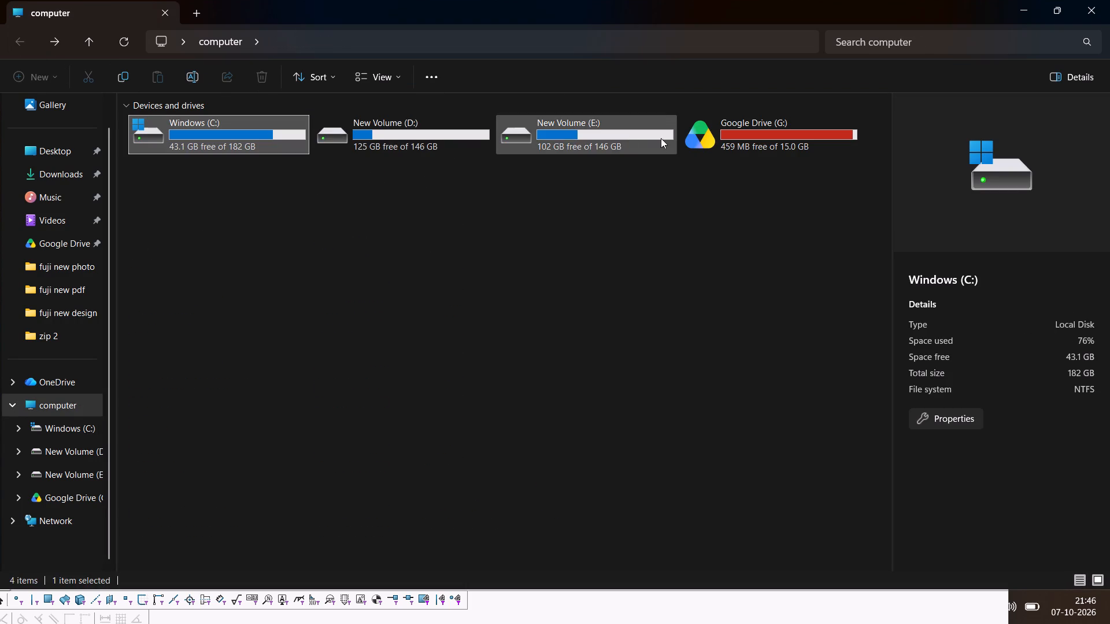
{"action": "left_click", "coordinate": [787, 135]}
{"action": "right_click", "coordinate": [787, 135]}
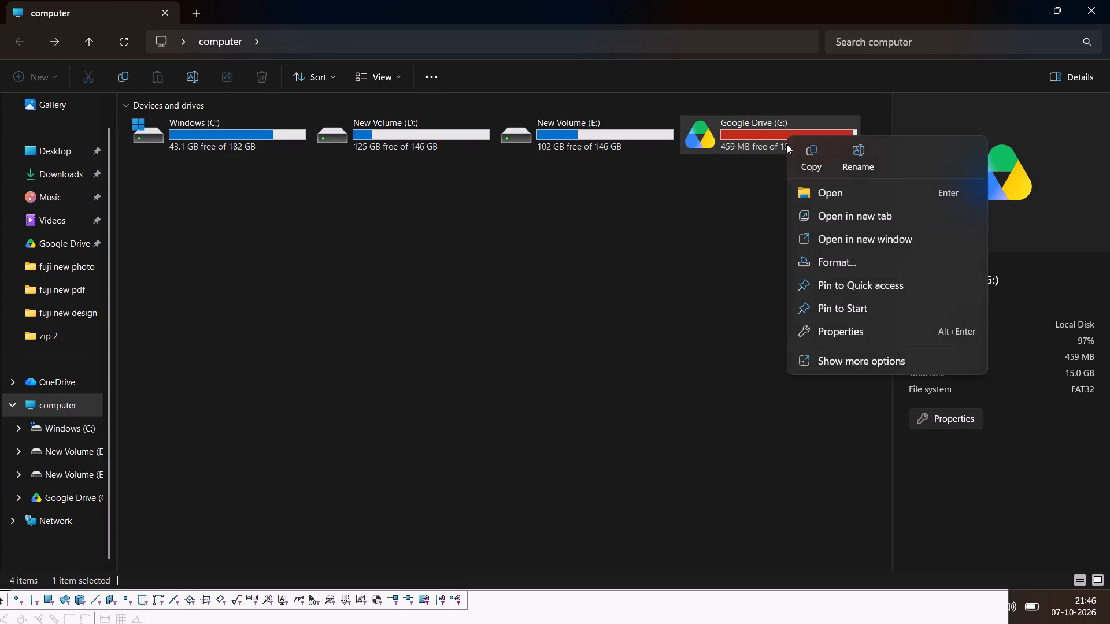
{"action": "left_click", "coordinate": [686, 332]}
Switch back to the SOLIDWORKS Front Plane sketch and resize its window to about 40 percent of the screen width.
{"action": "left_click", "coordinate": [930, 603]}
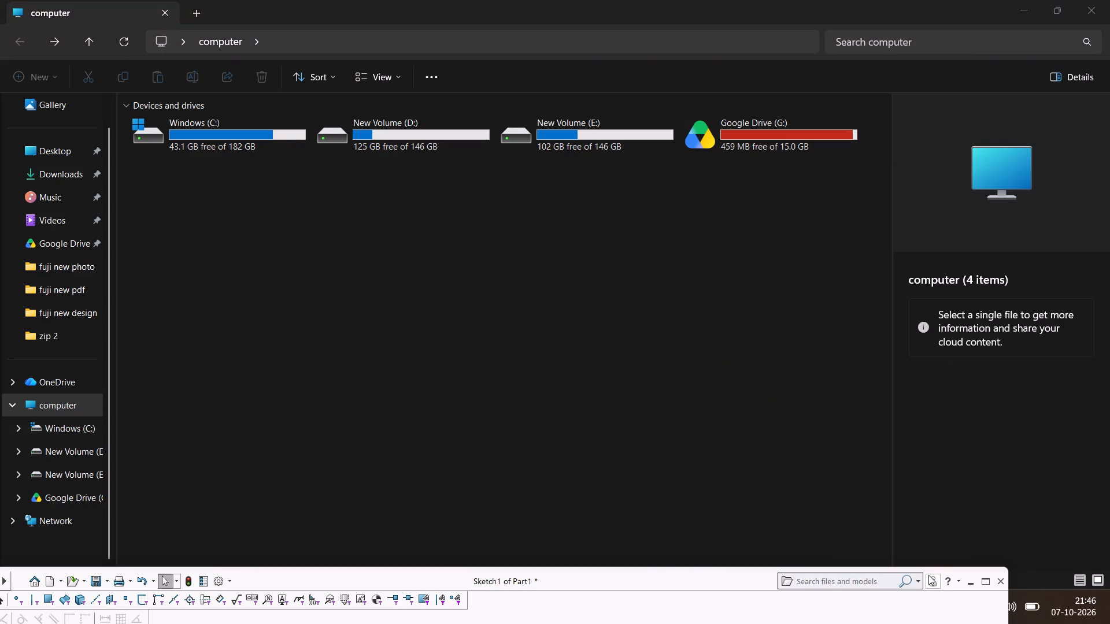
{"action": "left_click", "coordinate": [984, 581]}
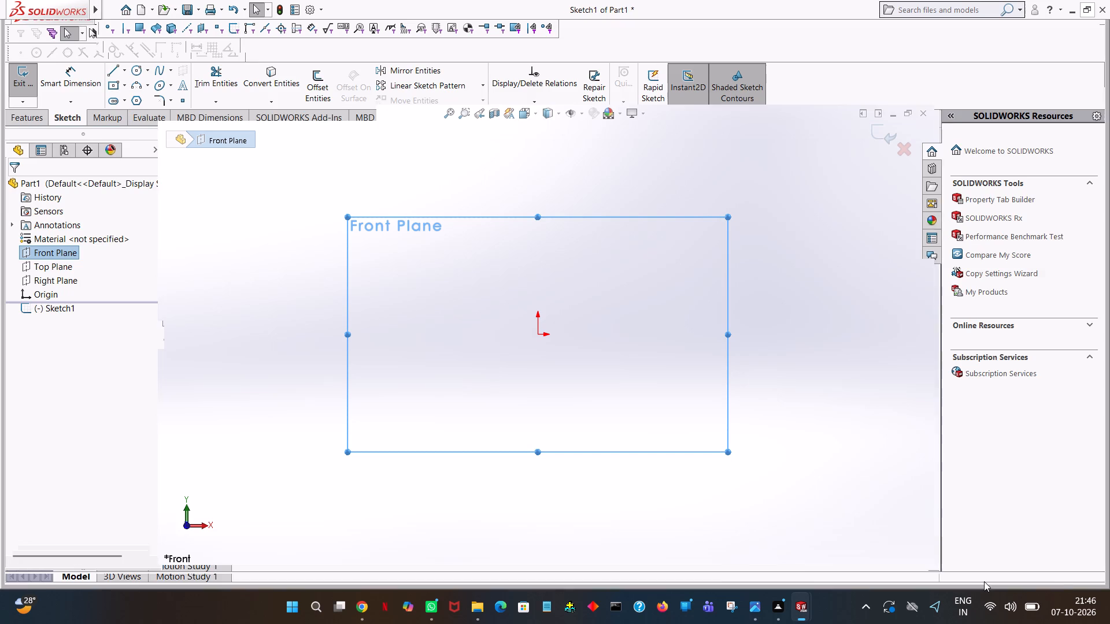
{"action": "left_click_drag", "start_coordinate": [758, 0], "coordinate": [763, 62]}
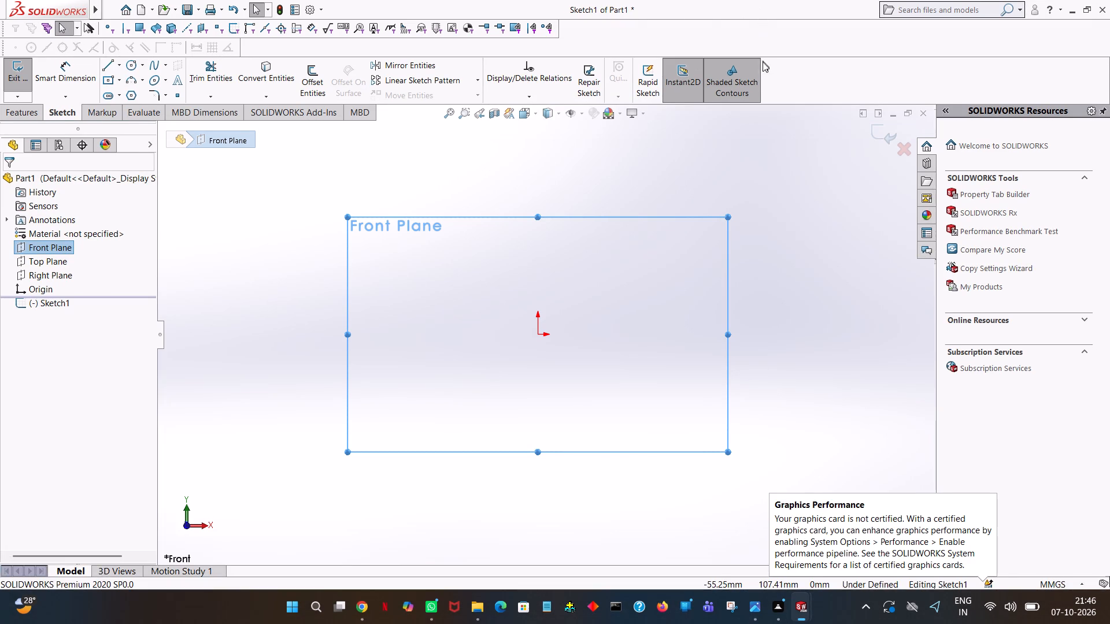
{"action": "left_click_drag", "start_coordinate": [763, 62], "coordinate": [763, 77]}
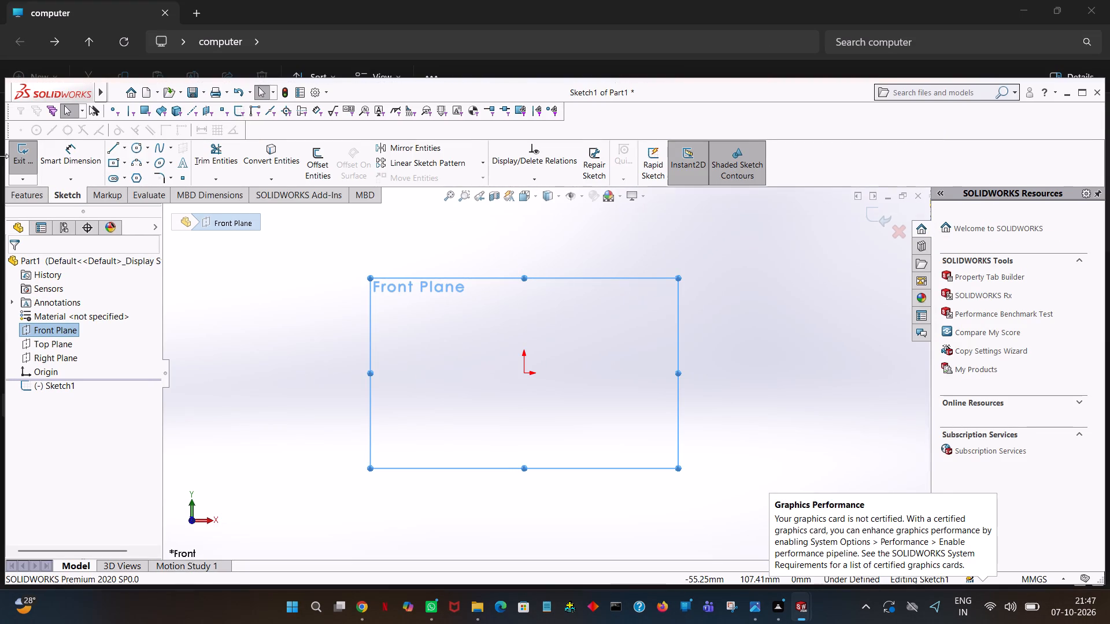
{"action": "left_click_drag", "start_coordinate": [3, 157], "coordinate": [661, 173]}
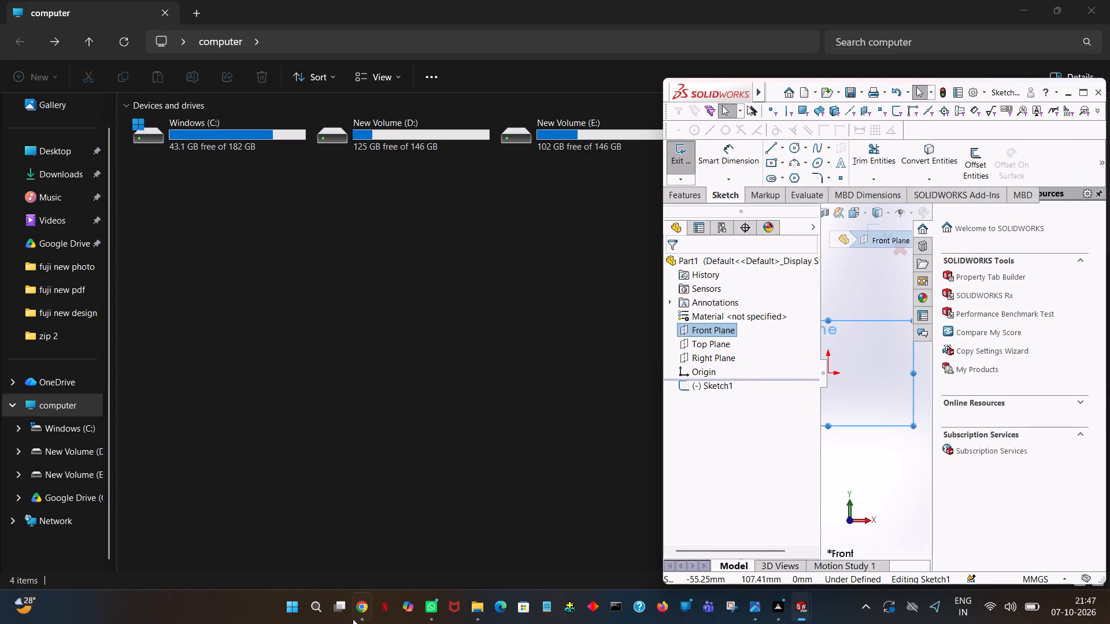
Close the running Google Chrome and WhatsApp applications.
{"action": "right_click", "coordinate": [364, 616]}
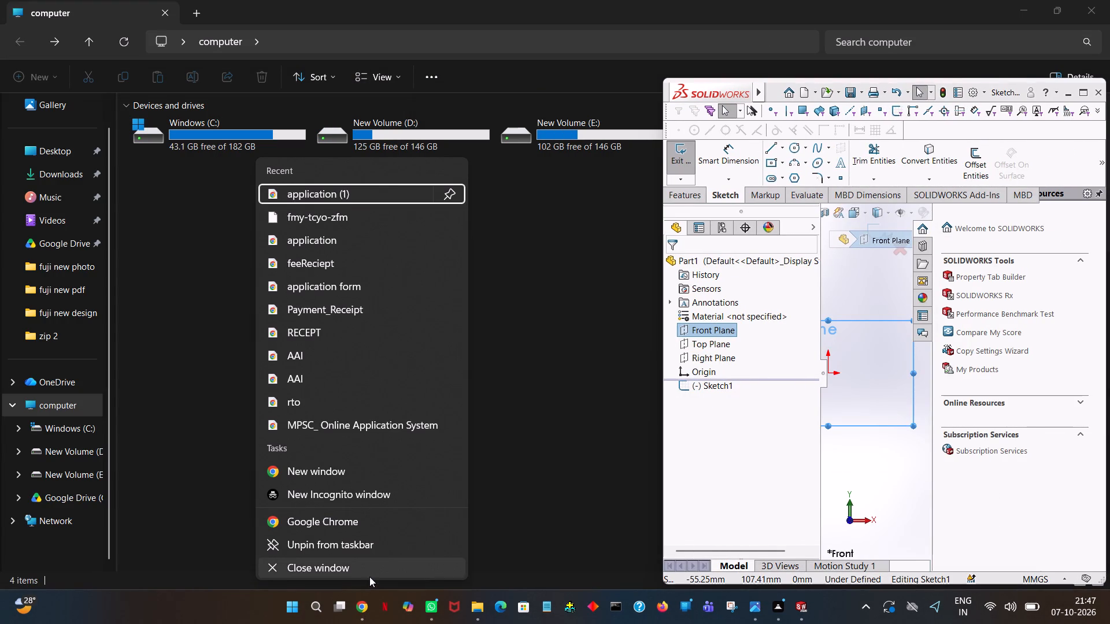
{"action": "left_click", "coordinate": [371, 571]}
{"action": "right_click", "coordinate": [432, 612]}
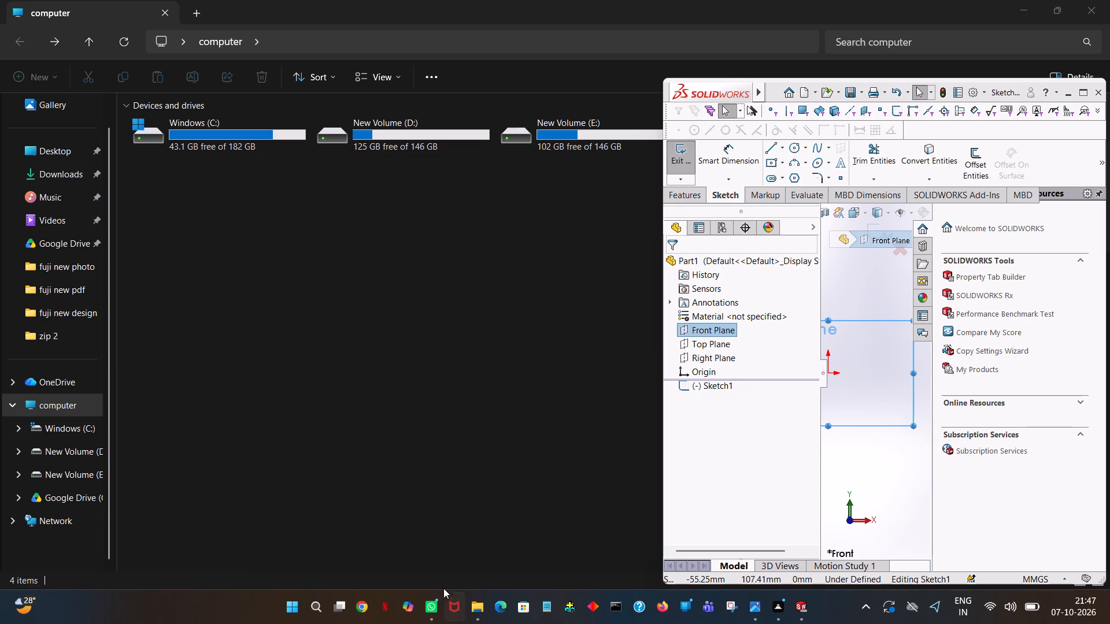
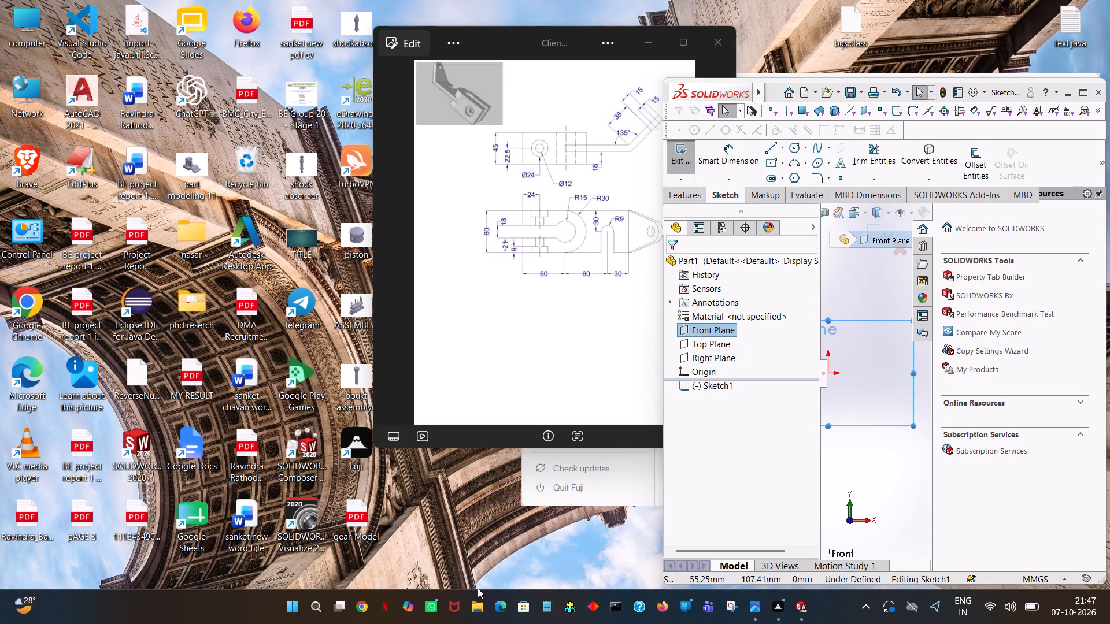
Unpin File Explorer from the taskbar.
{"action": "right_click", "coordinate": [478, 604]}
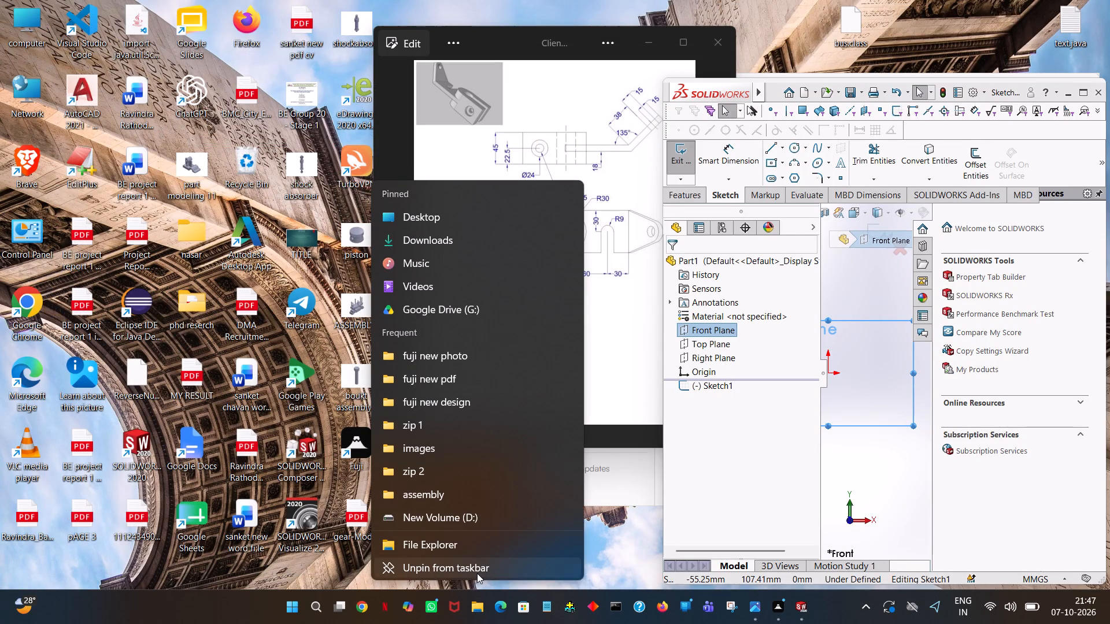
{"action": "left_click", "coordinate": [476, 572]}
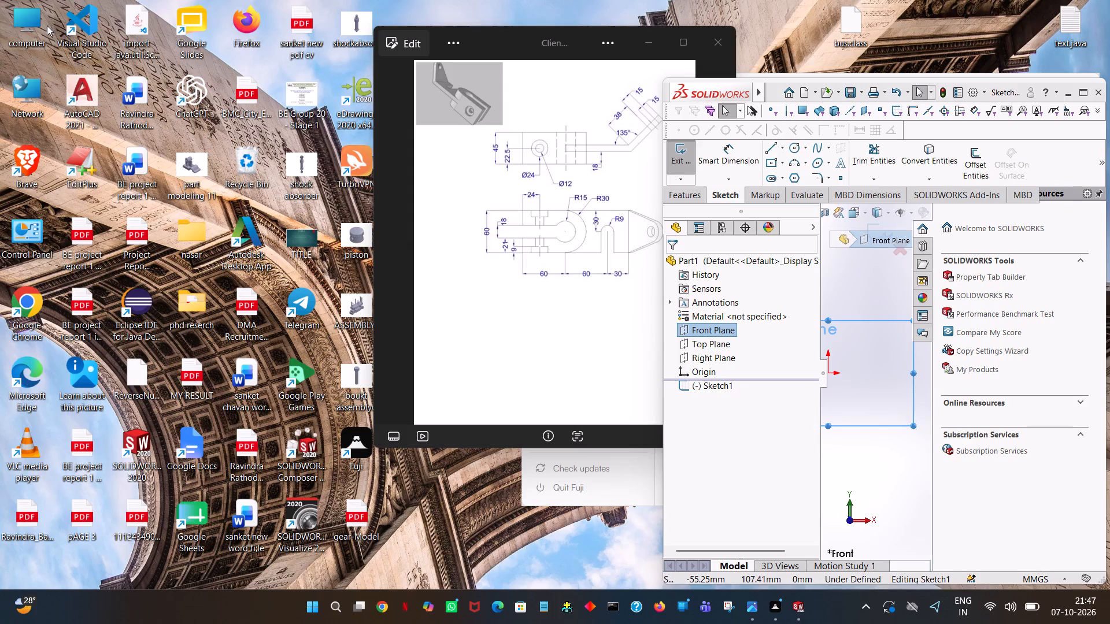
View the Windows taskbar personalization settings and minimize the Settings window.
{"action": "right_click", "coordinate": [287, 612]}
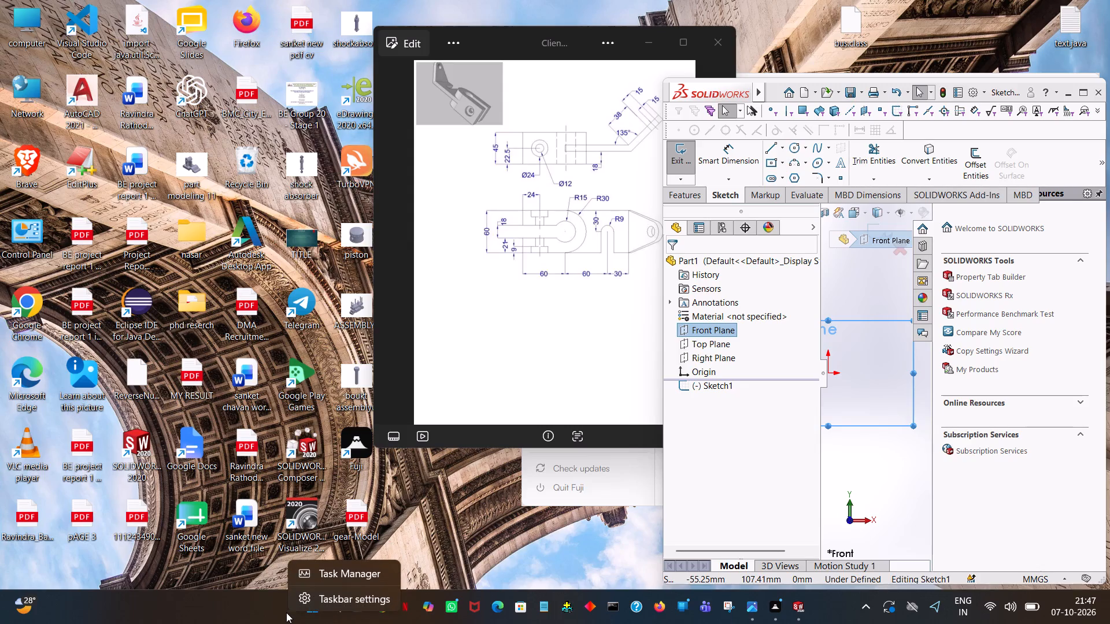
{"action": "left_click", "coordinate": [309, 603]}
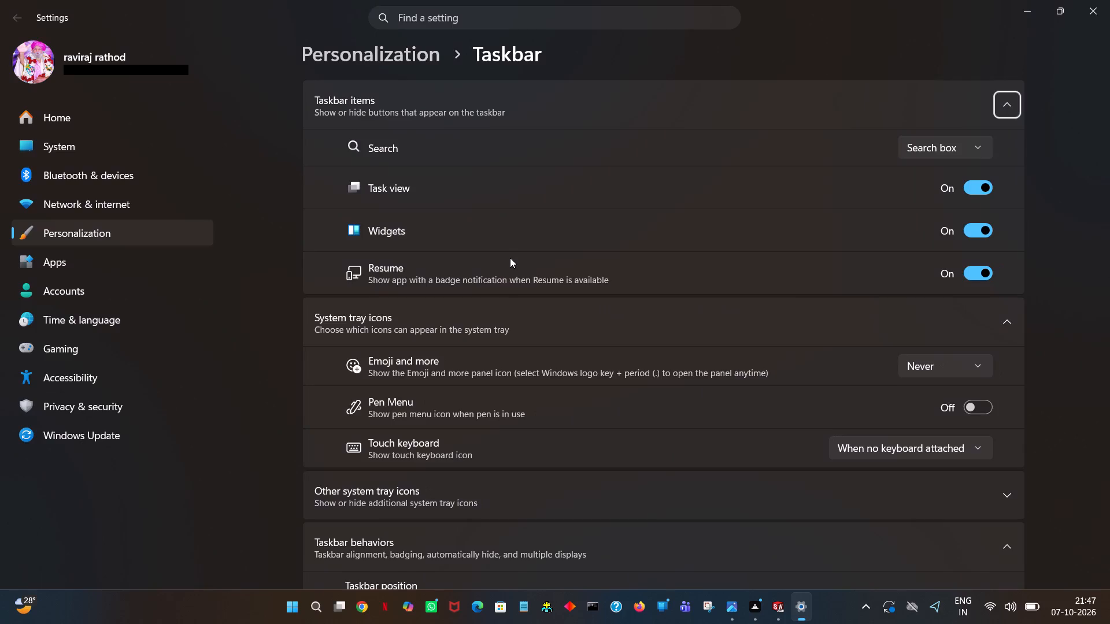
{"action": "left_click", "coordinate": [864, 7]}
{"action": "left_click", "coordinate": [1028, 1]}
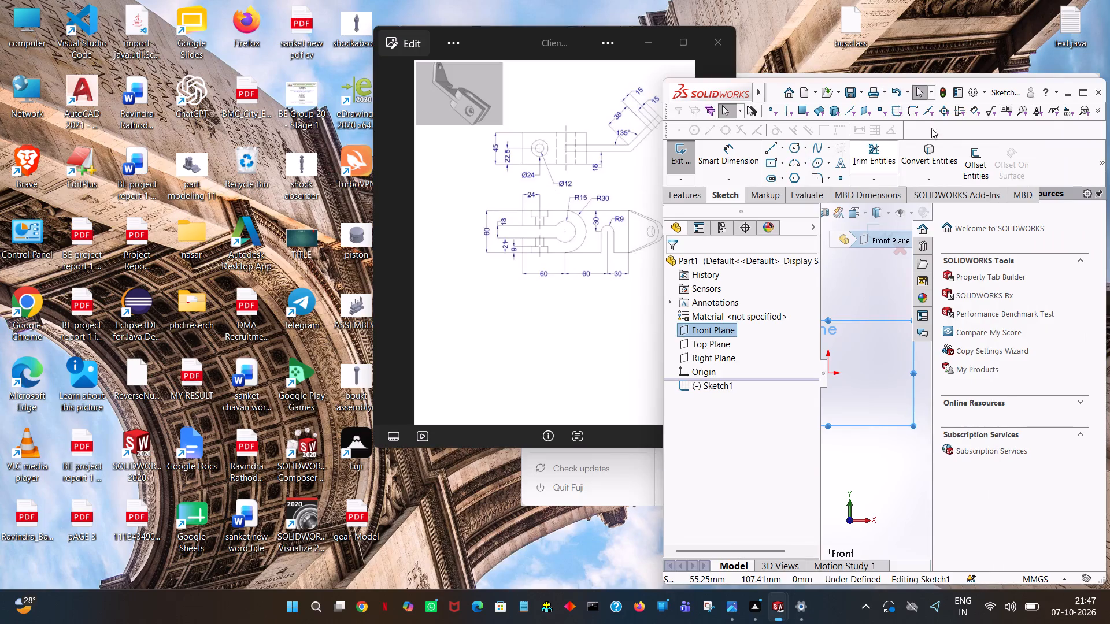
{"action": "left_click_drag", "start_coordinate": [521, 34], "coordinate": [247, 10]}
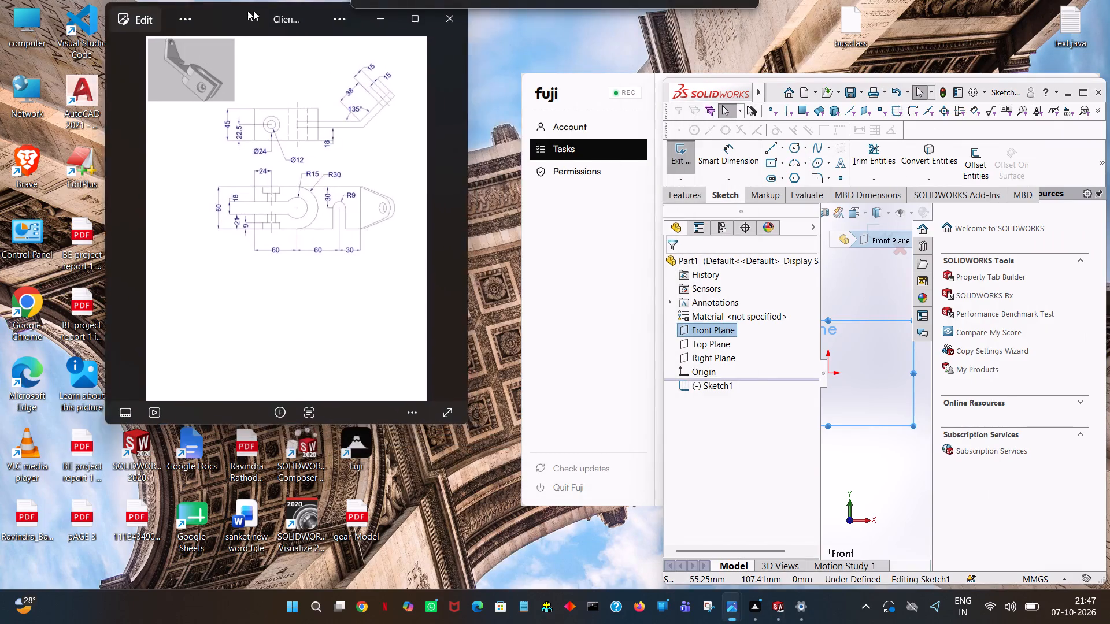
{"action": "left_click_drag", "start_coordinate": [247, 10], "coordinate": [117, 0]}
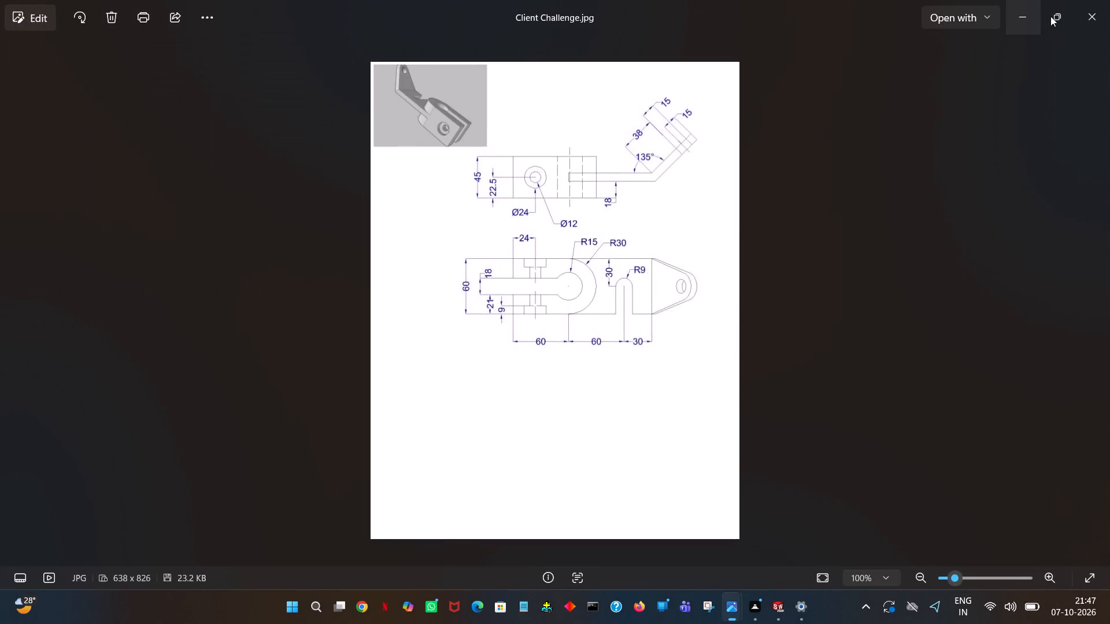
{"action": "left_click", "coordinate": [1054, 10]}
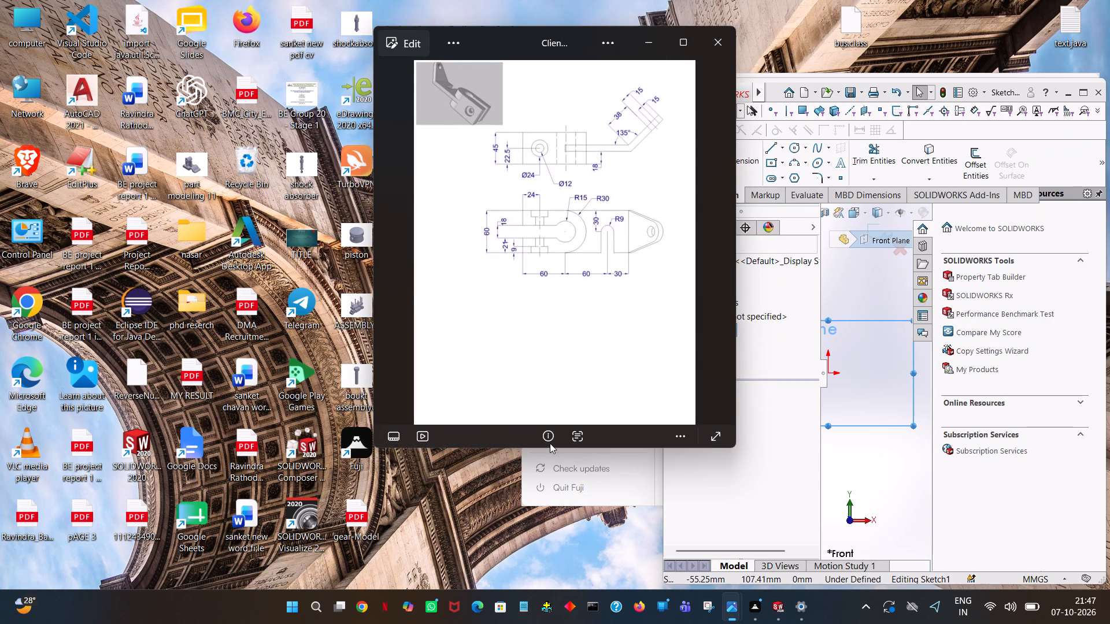
Resize the Client Challenge.jpg drawing window to about one third of the screen width, along the desktop's left edge and clear of SOLIDWORKS.
{"action": "left_click_drag", "start_coordinate": [369, 272], "coordinate": [348, 284]}
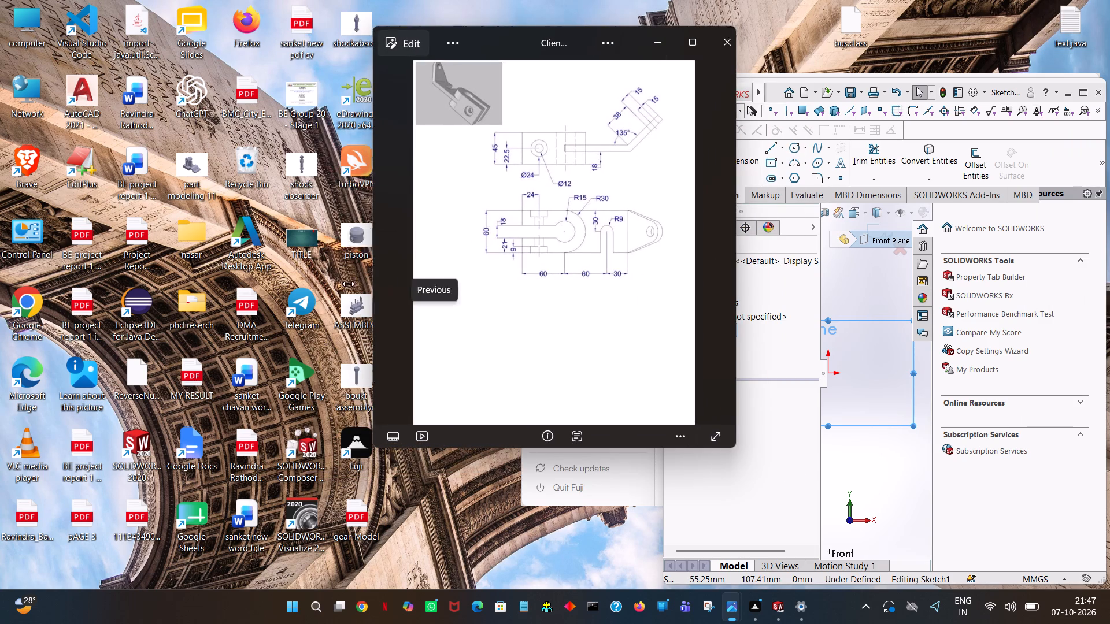
{"action": "left_click_drag", "start_coordinate": [348, 284], "coordinate": [0, 321]}
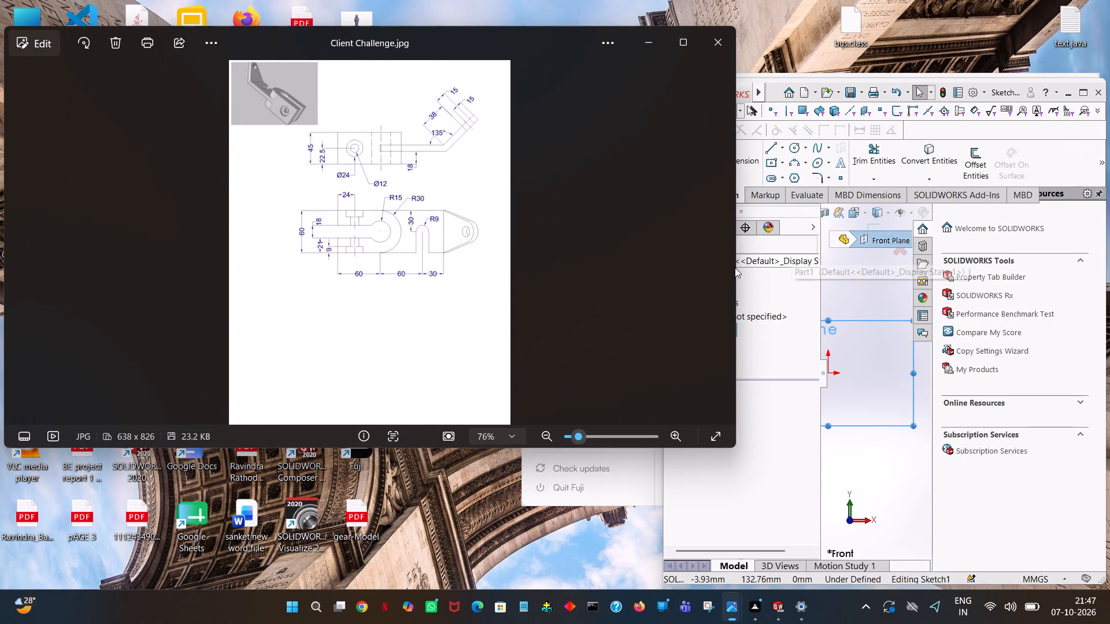
{"action": "left_click_drag", "start_coordinate": [736, 281], "coordinate": [399, 265]}
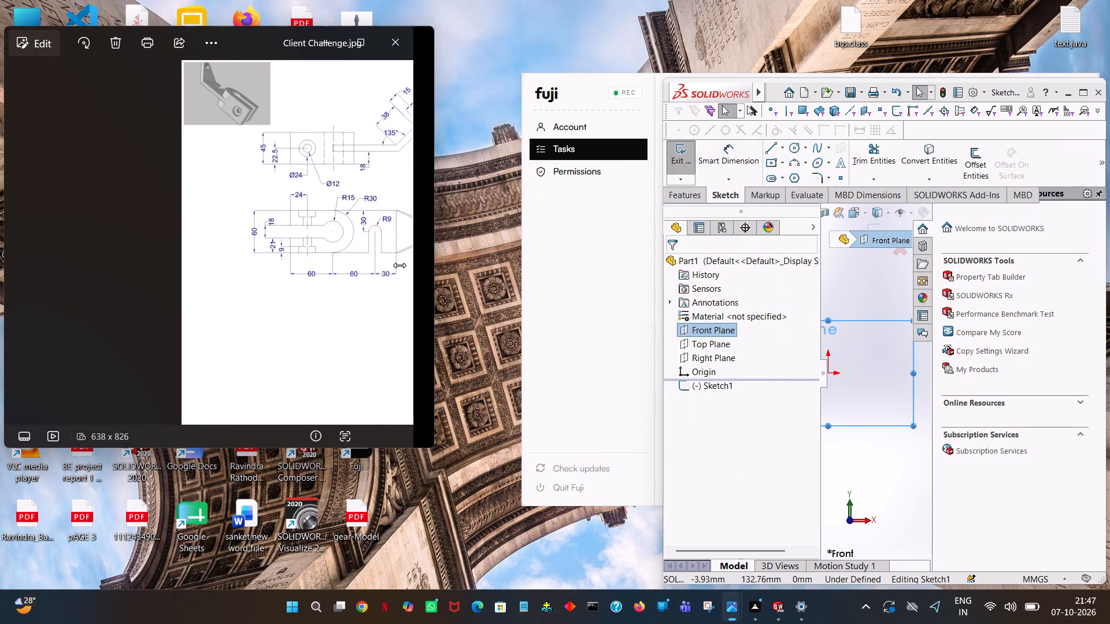
{"action": "left_click_drag", "start_coordinate": [399, 265], "coordinate": [287, 265]}
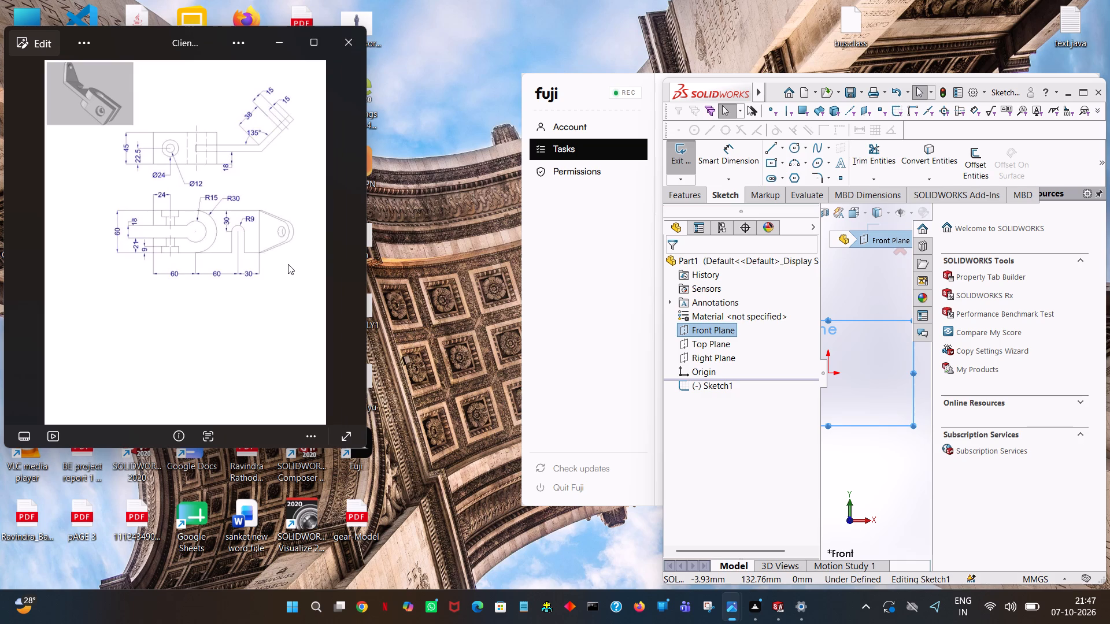
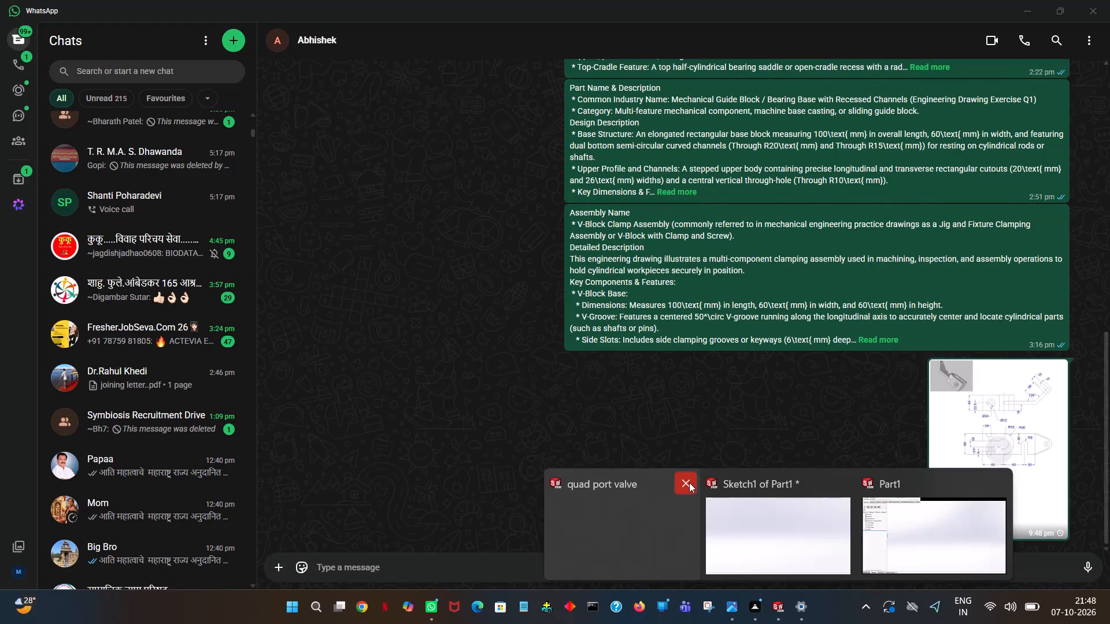
Try to close the quad port valve window of SOLIDWORKS, leaving the two Part1 windows open.
{"action": "triple_click", "coordinate": [689, 482]}
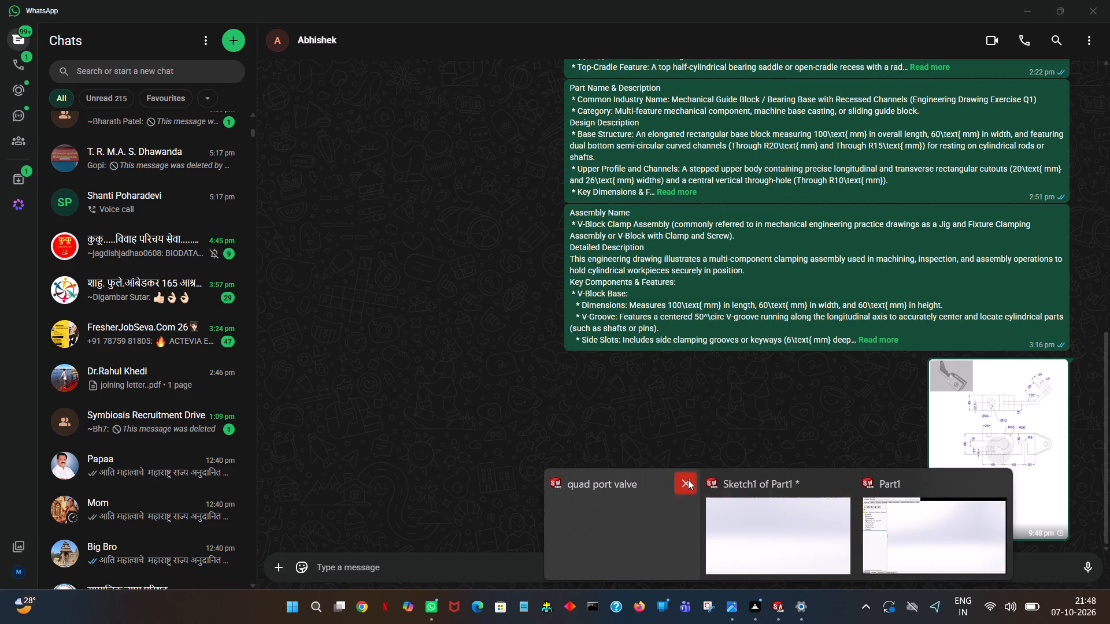
{"action": "left_click", "coordinate": [684, 488]}
{"action": "triple_click", "coordinate": [684, 488]}
{"action": "triple_click", "coordinate": [684, 486]}
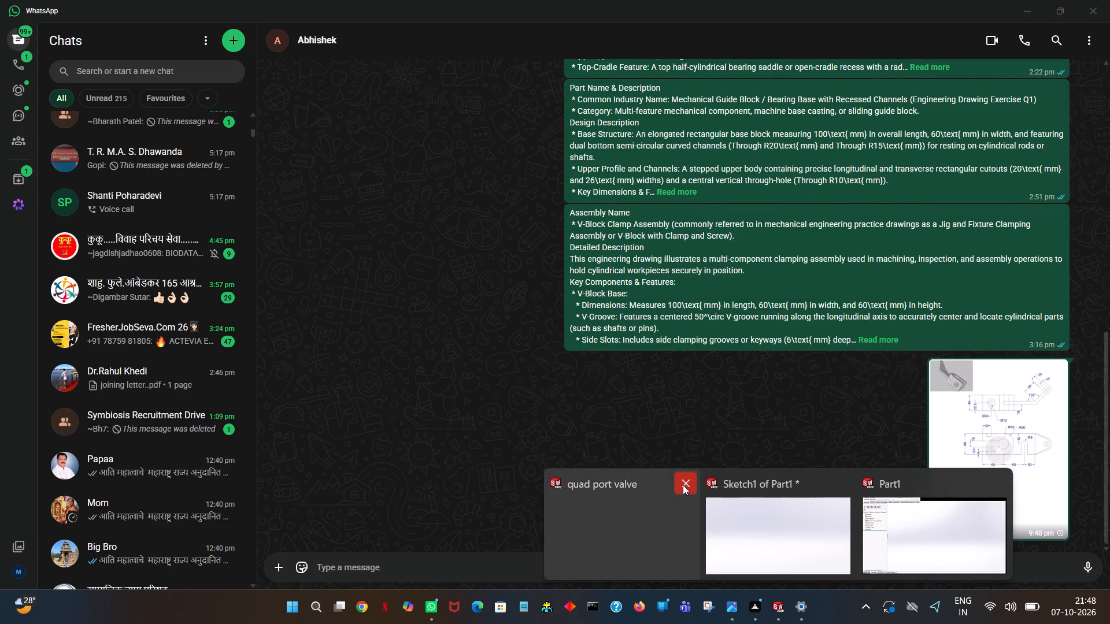
{"action": "double_click", "coordinate": [683, 485]}
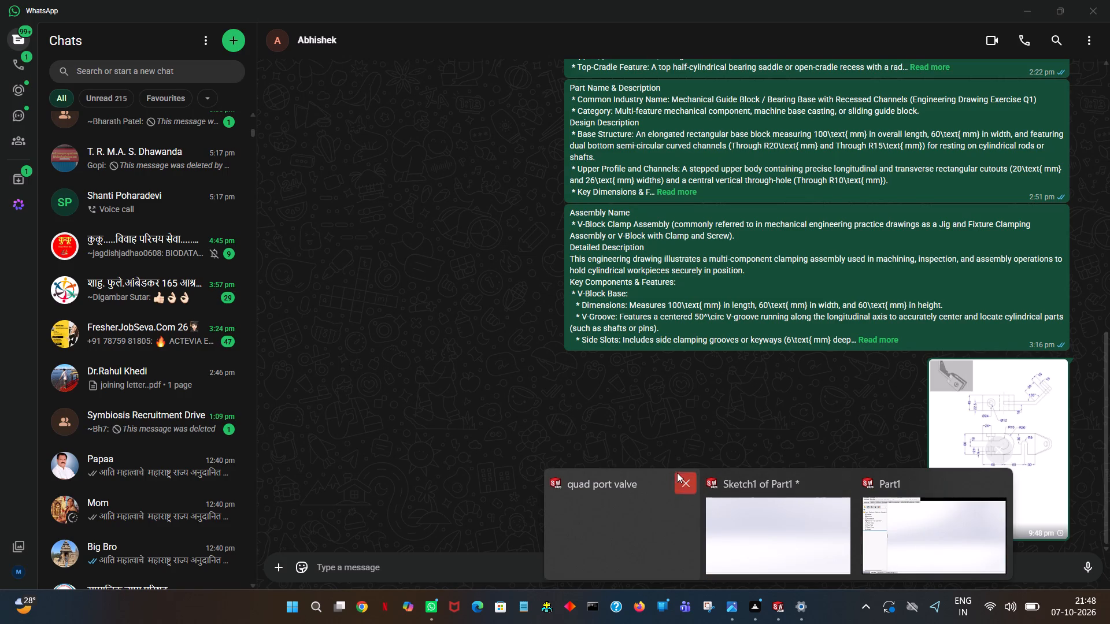
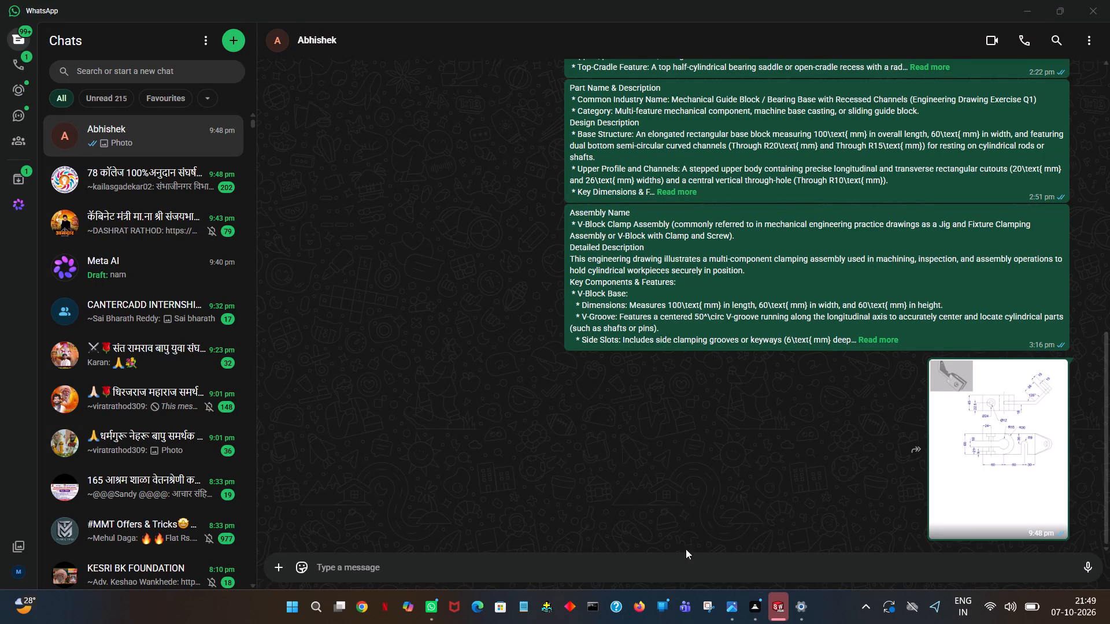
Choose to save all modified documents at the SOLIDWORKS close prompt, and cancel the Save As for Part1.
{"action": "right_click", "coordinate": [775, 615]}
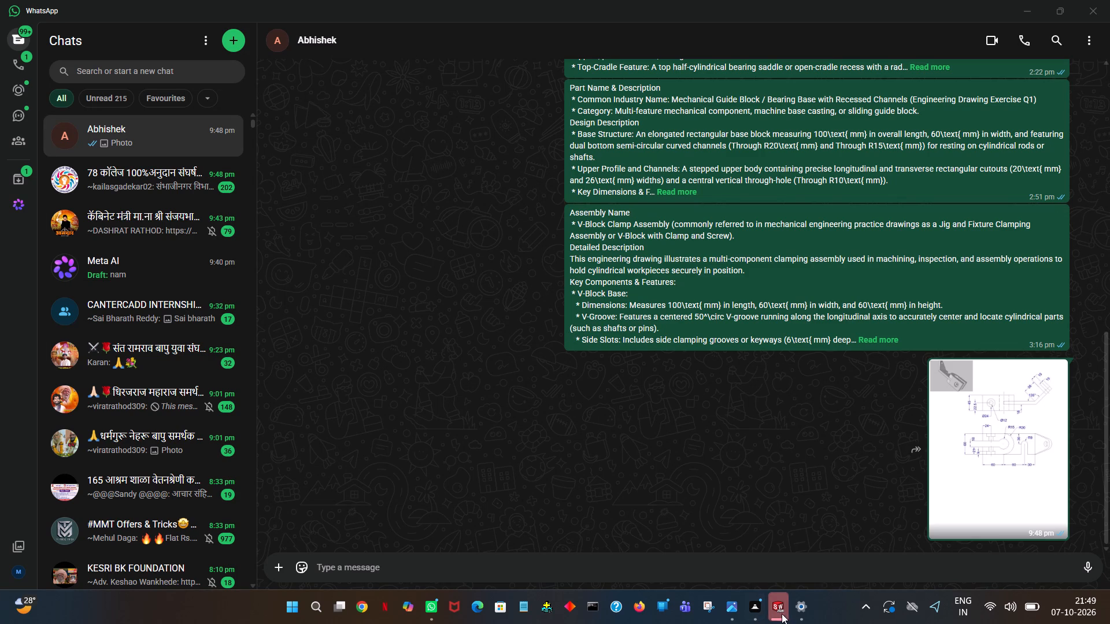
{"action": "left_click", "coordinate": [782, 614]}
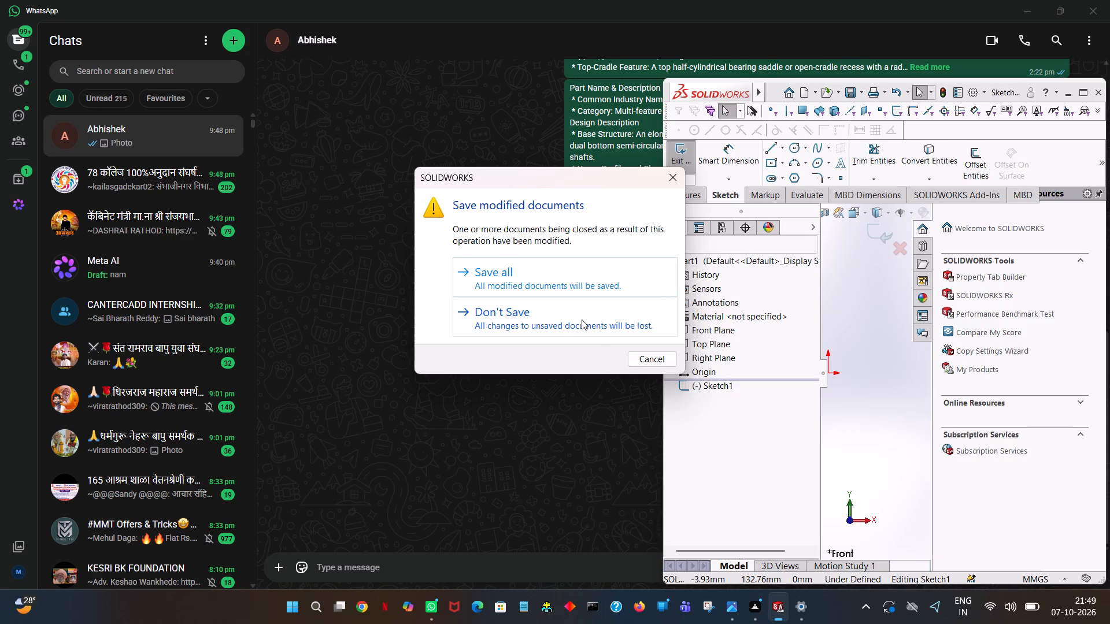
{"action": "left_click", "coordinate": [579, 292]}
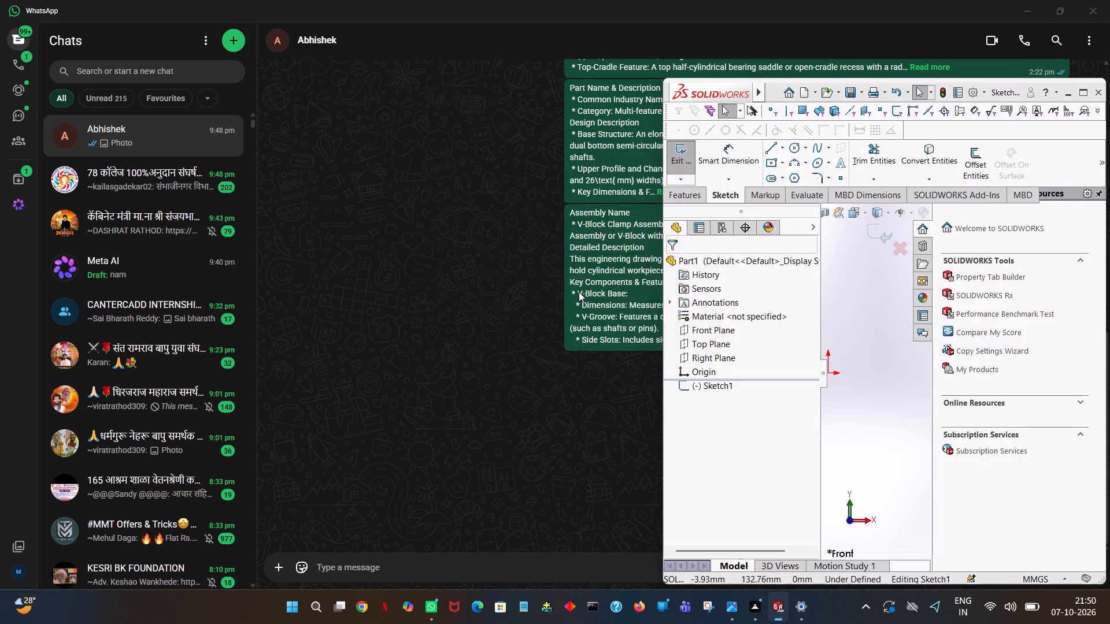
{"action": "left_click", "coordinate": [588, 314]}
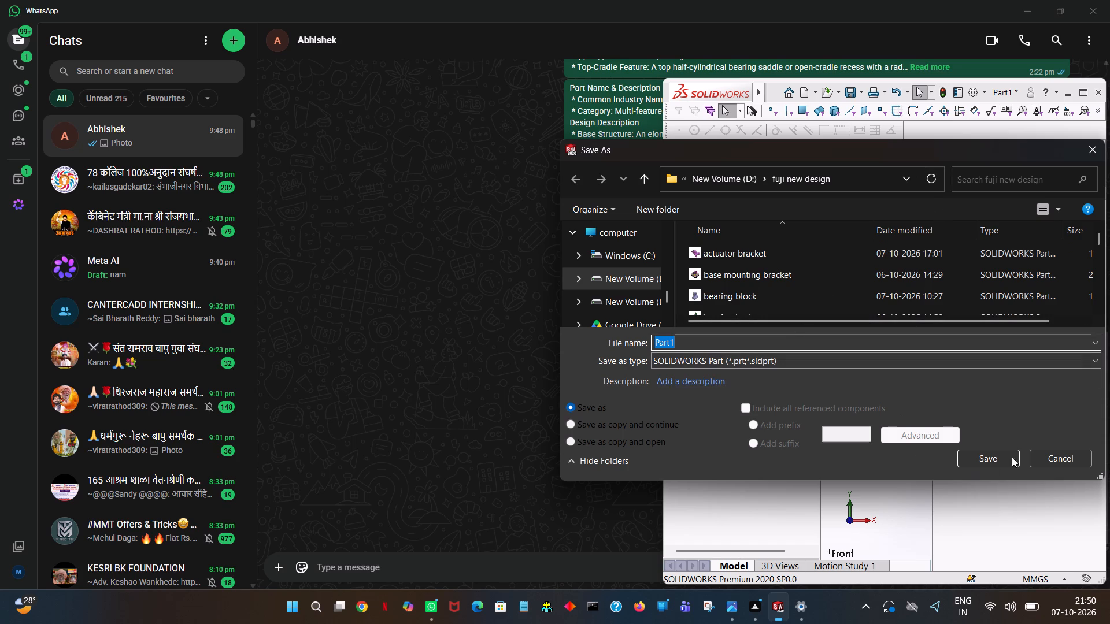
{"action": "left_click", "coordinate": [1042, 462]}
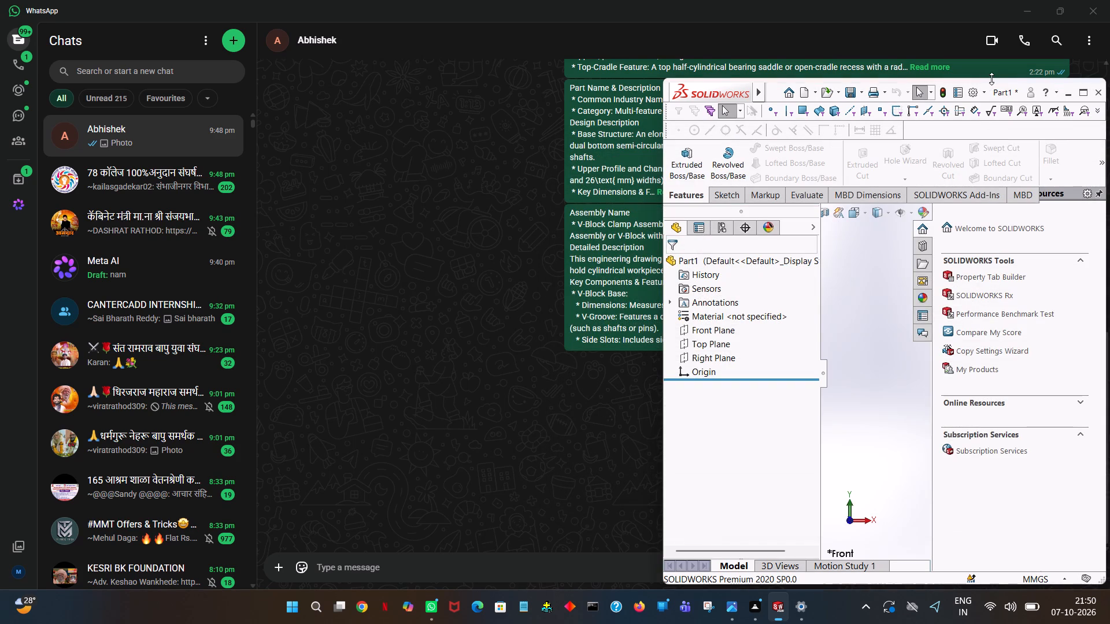
Move the Part1 SOLIDWORKS window clear of the screen edge and maximize it.
{"action": "left_click_drag", "start_coordinate": [1001, 87], "coordinate": [802, 92]}
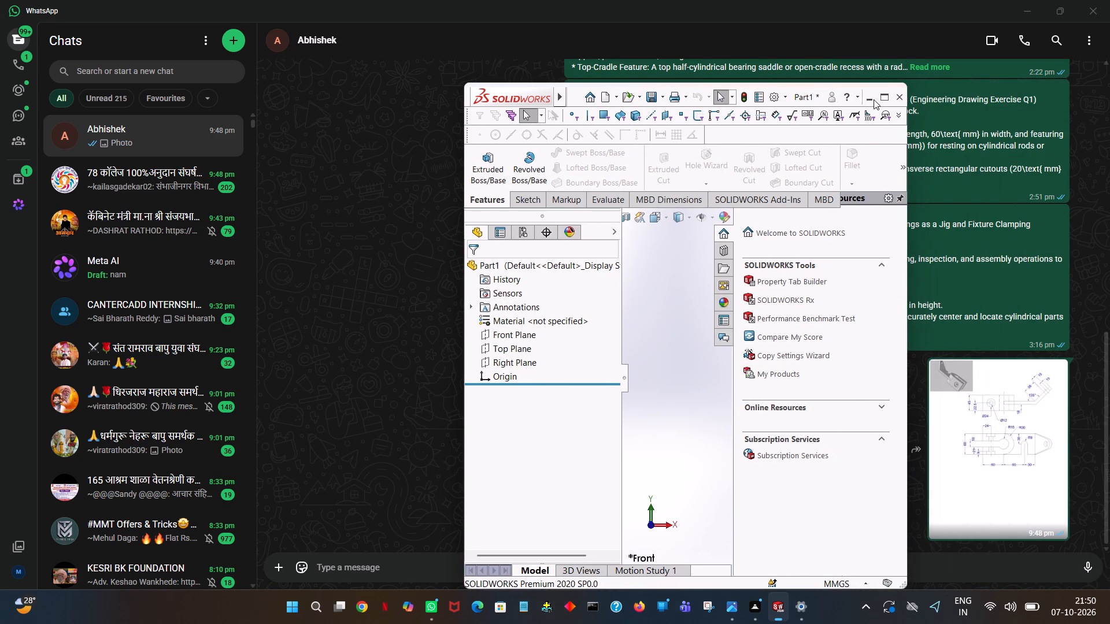
{"action": "left_click", "coordinate": [883, 98]}
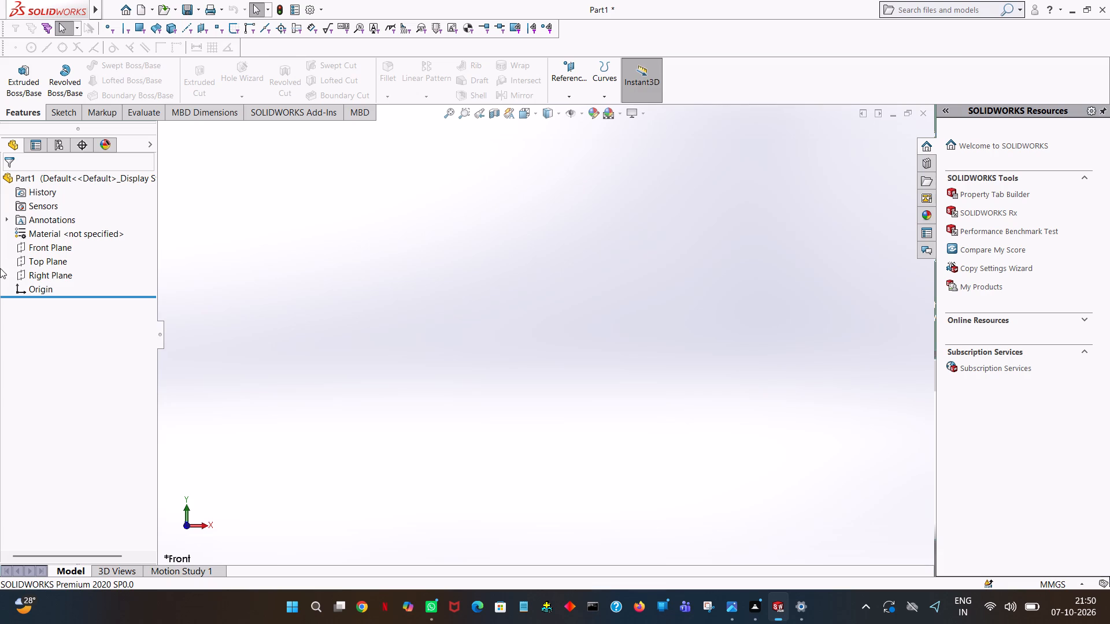
On the Front Plane, sketch a 30 mm horizontal line from the origin and a 60 mm vertical line up from its end.
{"action": "left_click", "coordinate": [43, 248]}
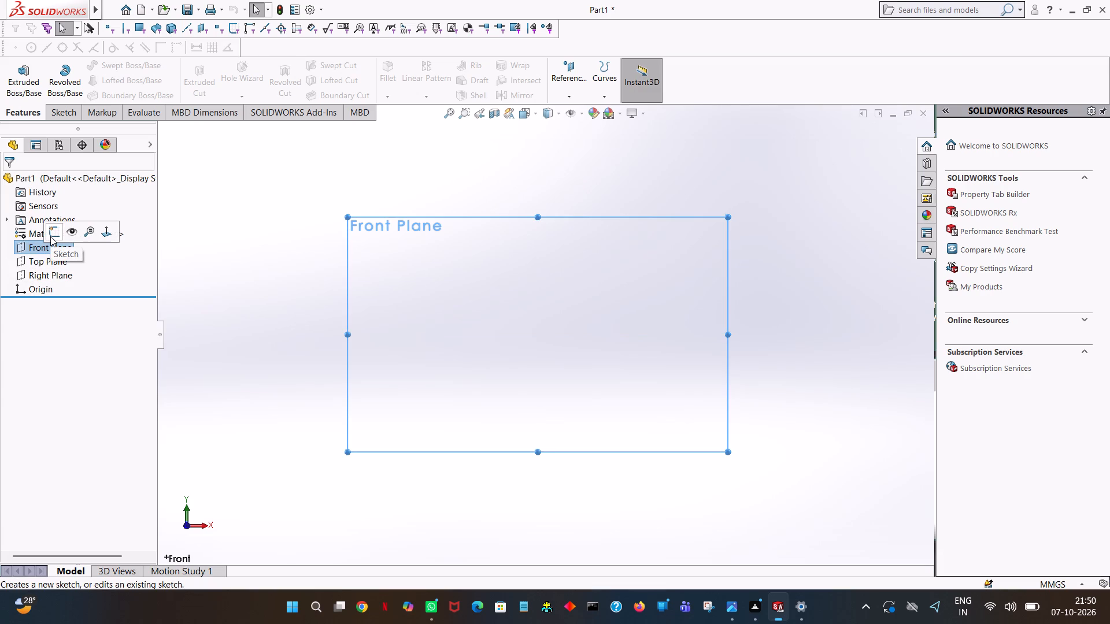
{"action": "left_click", "coordinate": [50, 236]}
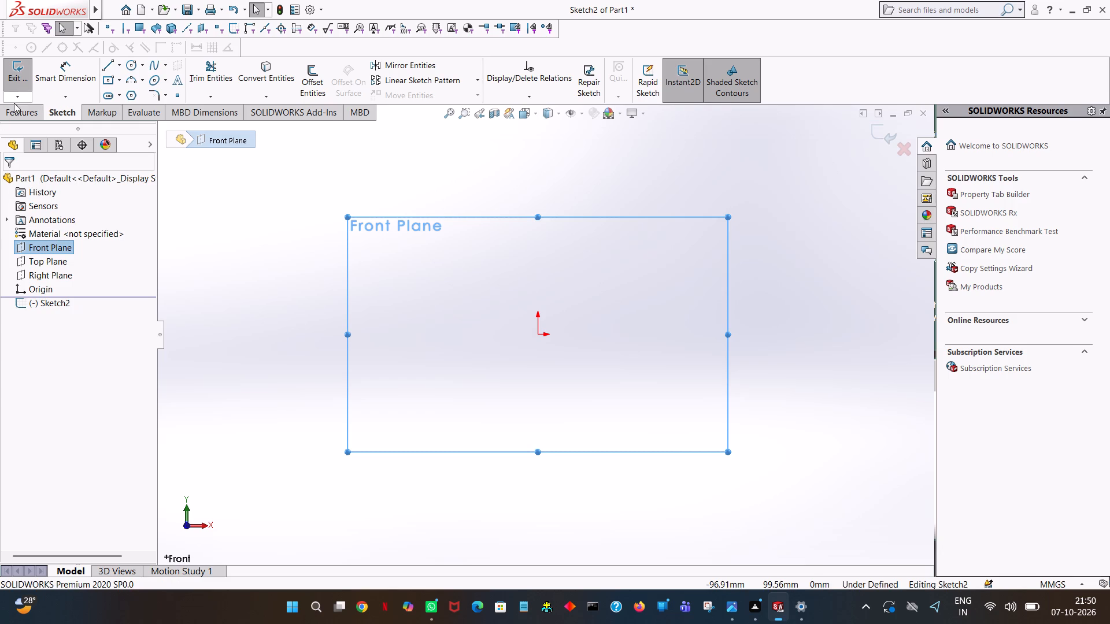
{"action": "left_click", "coordinate": [108, 69]}
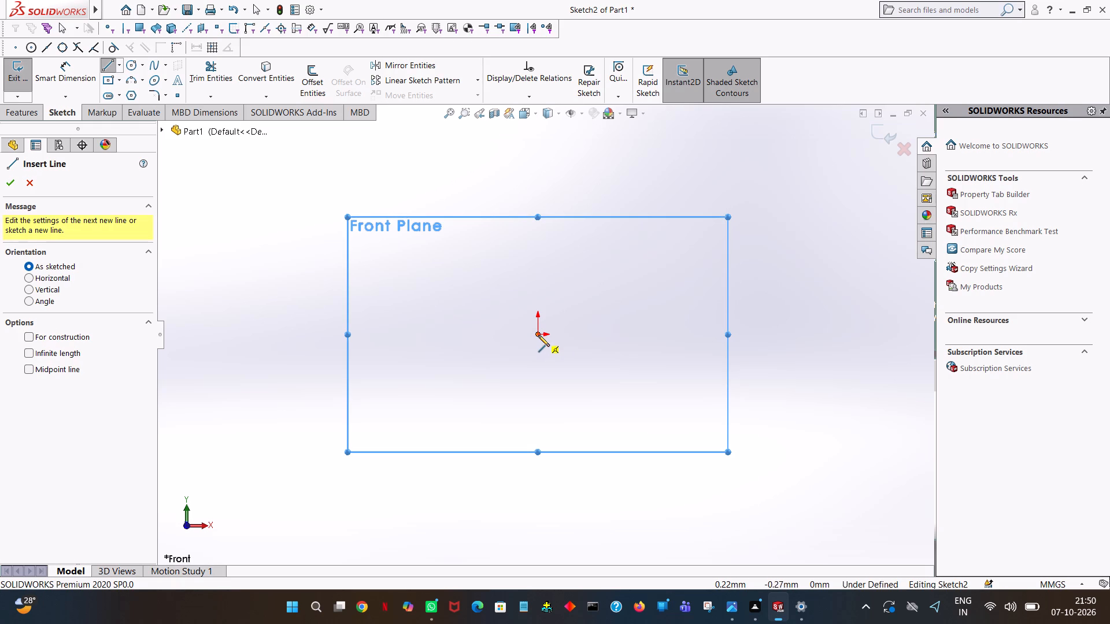
{"action": "left_click", "coordinate": [538, 335]}
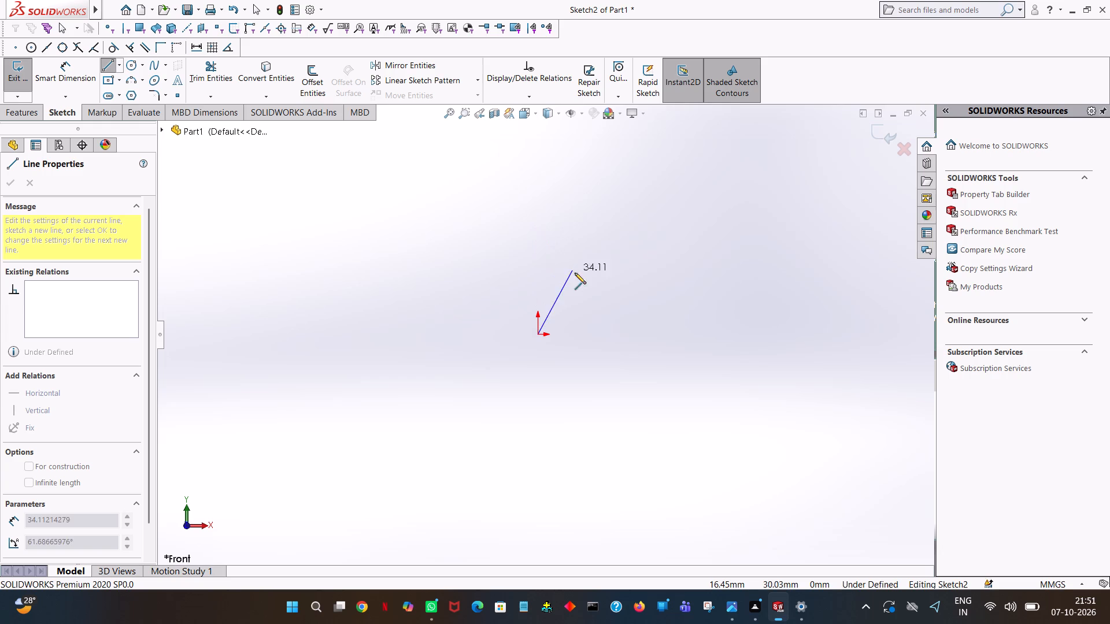
{"action": "left_click", "coordinate": [608, 334]}
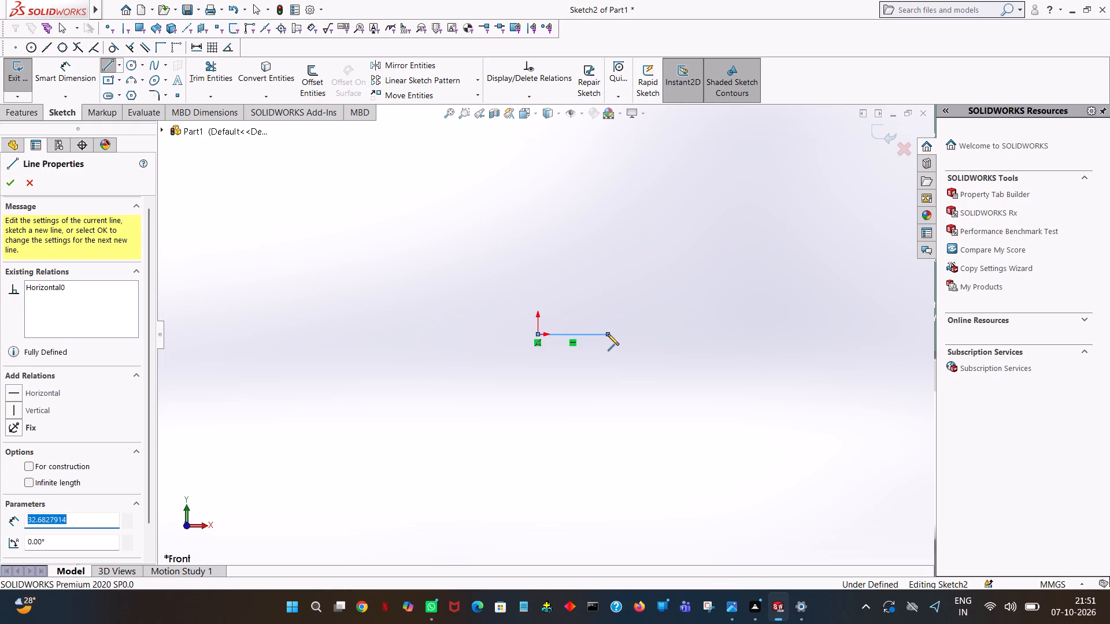
{"action": "type", "text": "30"}
{"action": "key", "text": "Return"}
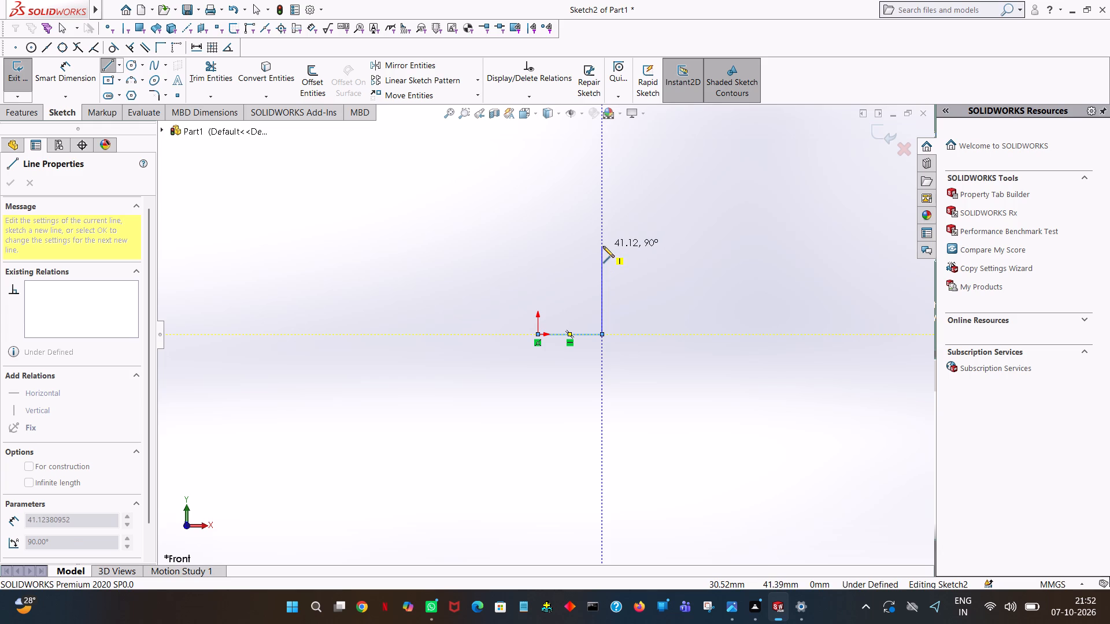
{"action": "left_click", "coordinate": [603, 246]}
{"action": "type", "text": "60"}
{"action": "key", "text": "Return"}
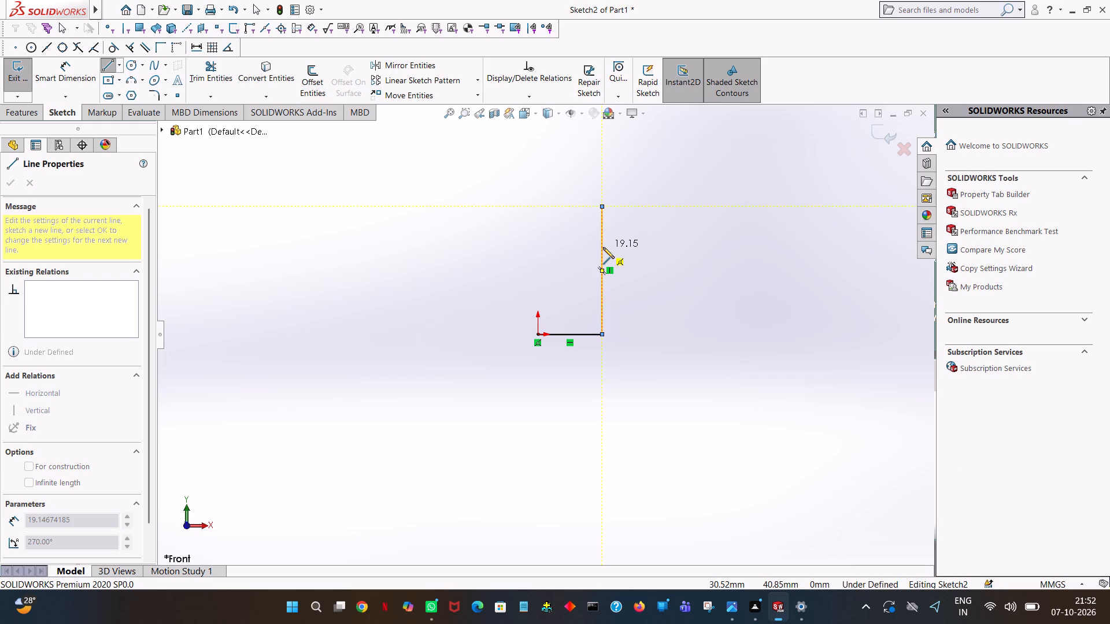
{"action": "right_click", "coordinate": [603, 247]}
{"action": "left_click", "coordinate": [617, 254]}
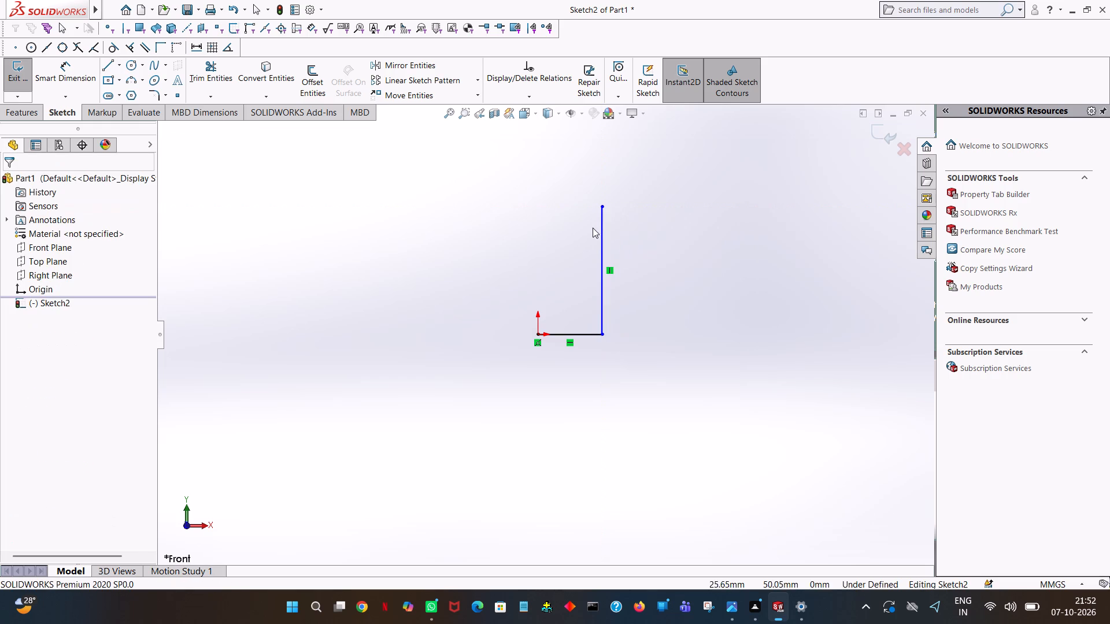
Close the Windows Settings window.
{"action": "right_click", "coordinate": [805, 613]}
{"action": "left_click", "coordinate": [790, 573]}
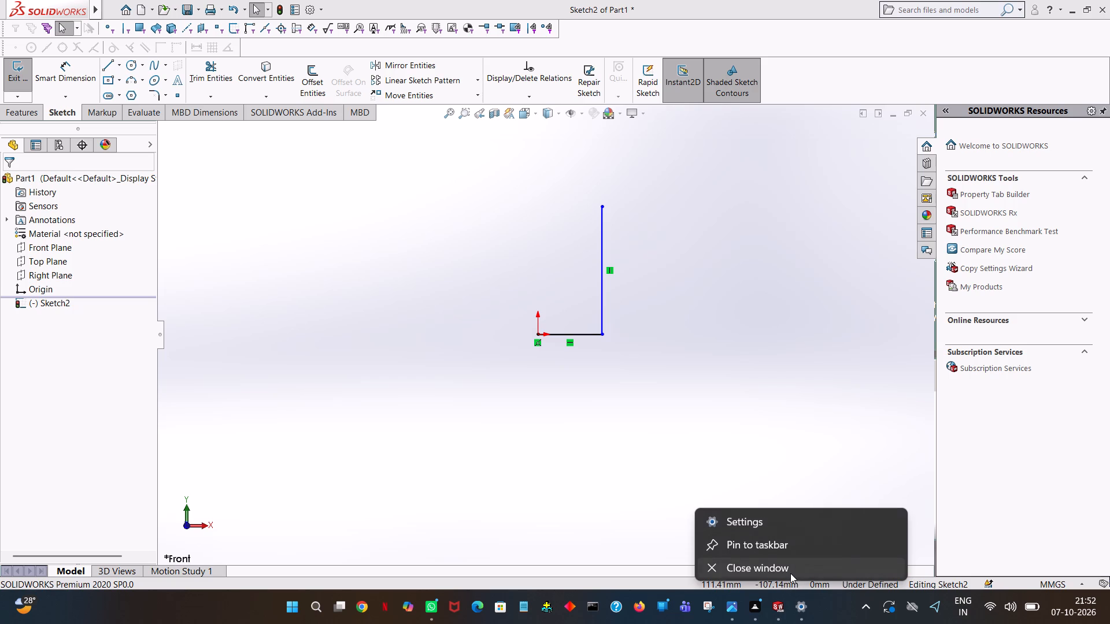
Bring up the window options for the running WhatsApp app.
{"action": "right_click", "coordinate": [450, 610]}
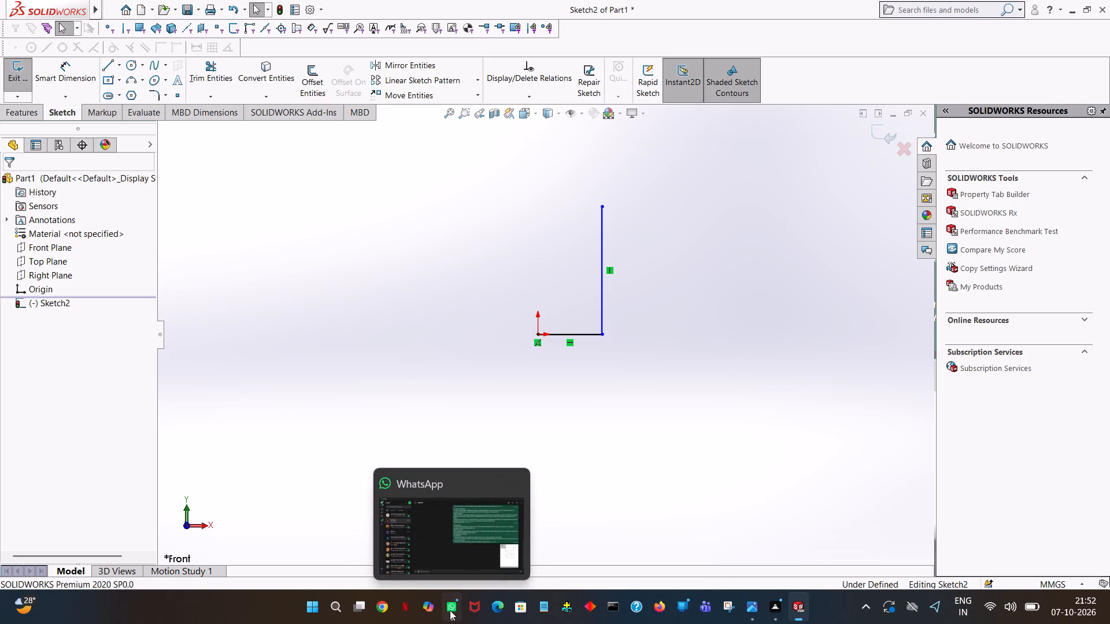
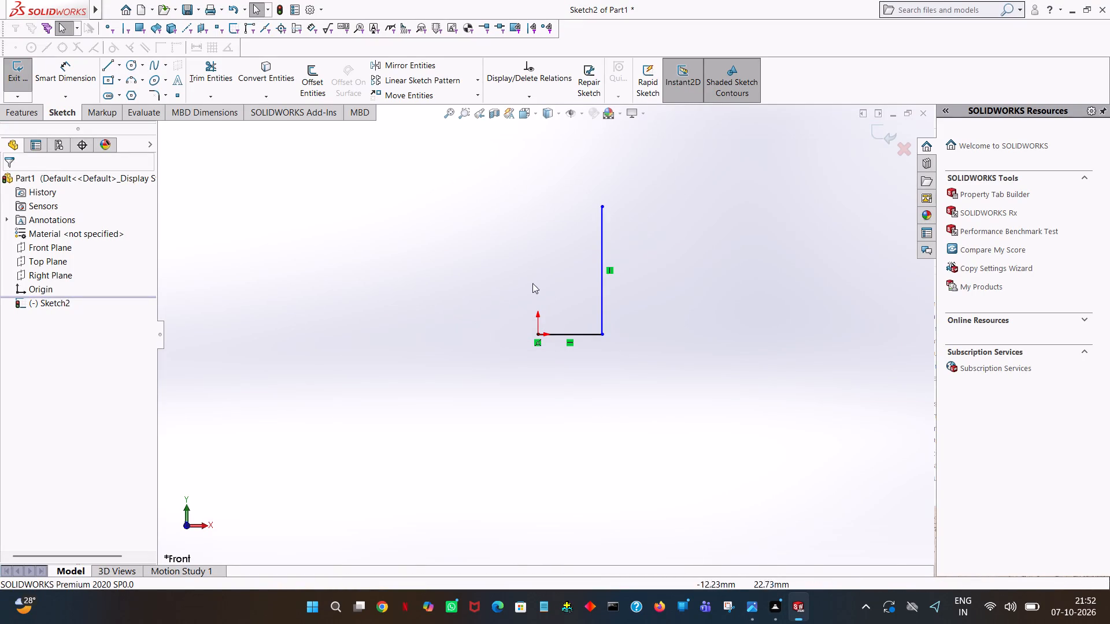
Close the outline with a 60 mm horizontal top line, a 60 mm vertical line down, and a 30 mm horizontal line back to the origin.
{"action": "left_click", "coordinate": [603, 293]}
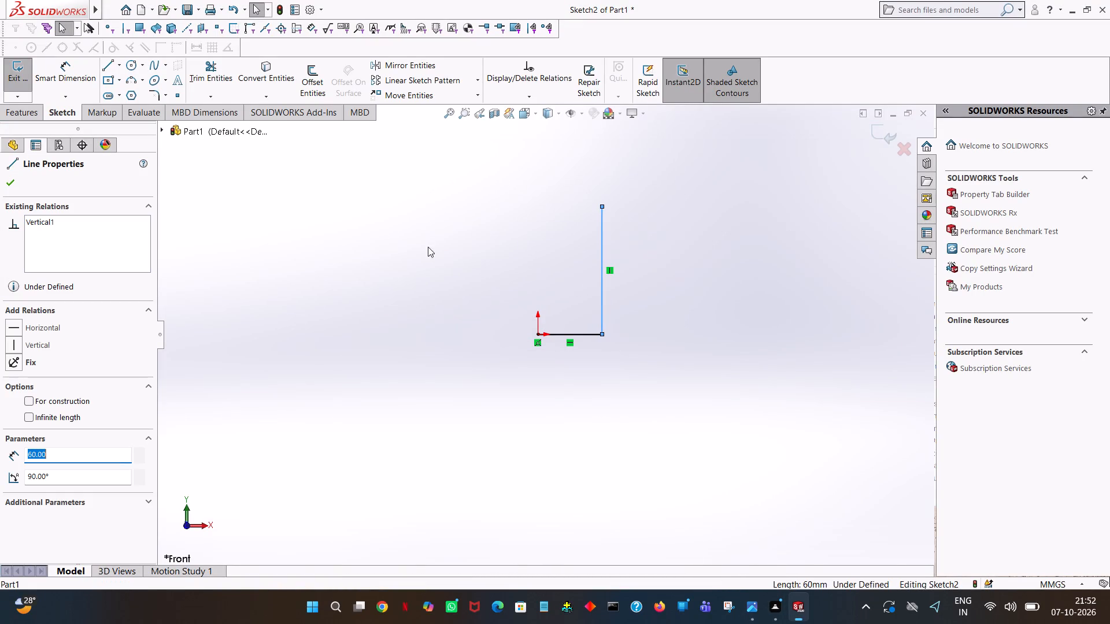
{"action": "left_click", "coordinate": [109, 61]}
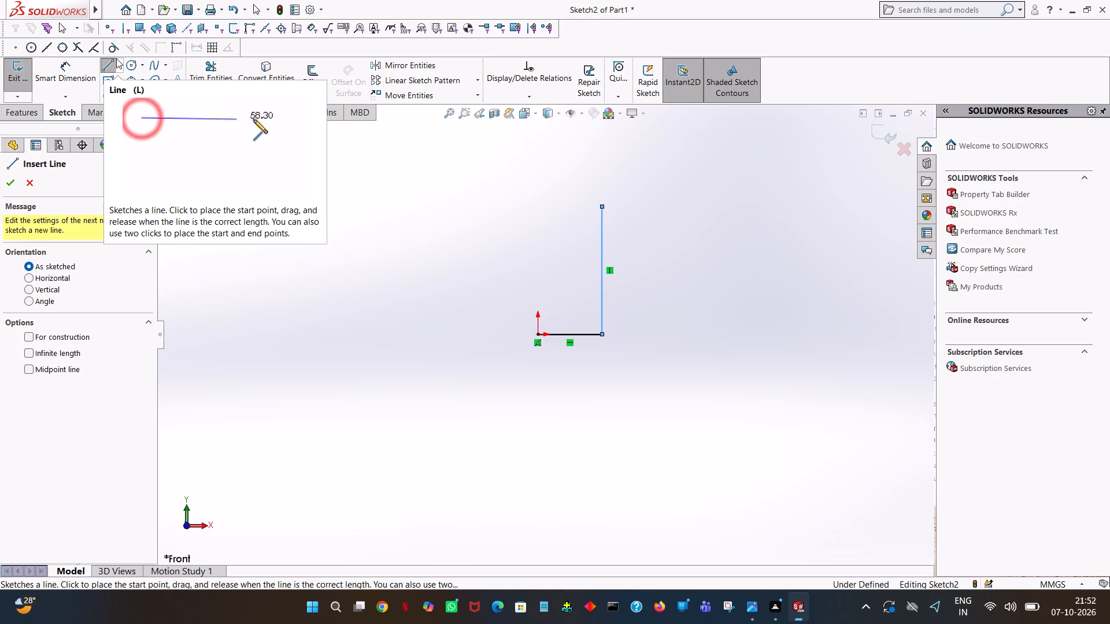
{"action": "left_click", "coordinate": [602, 206]}
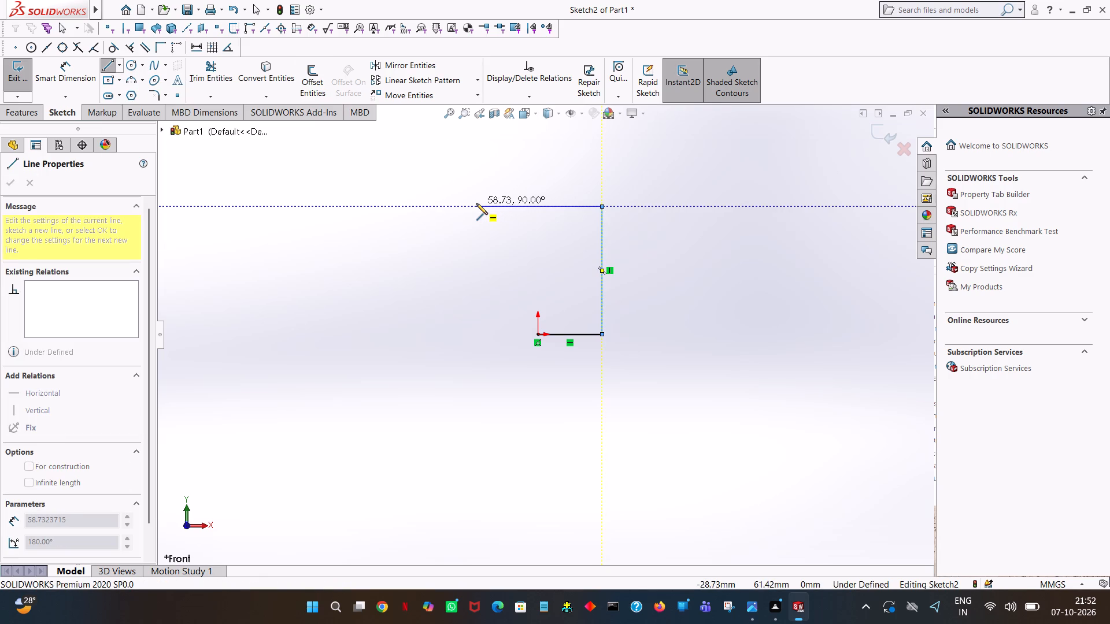
{"action": "left_click", "coordinate": [476, 203]}
{"action": "type", "text": "60"}
{"action": "key", "text": "Return"}
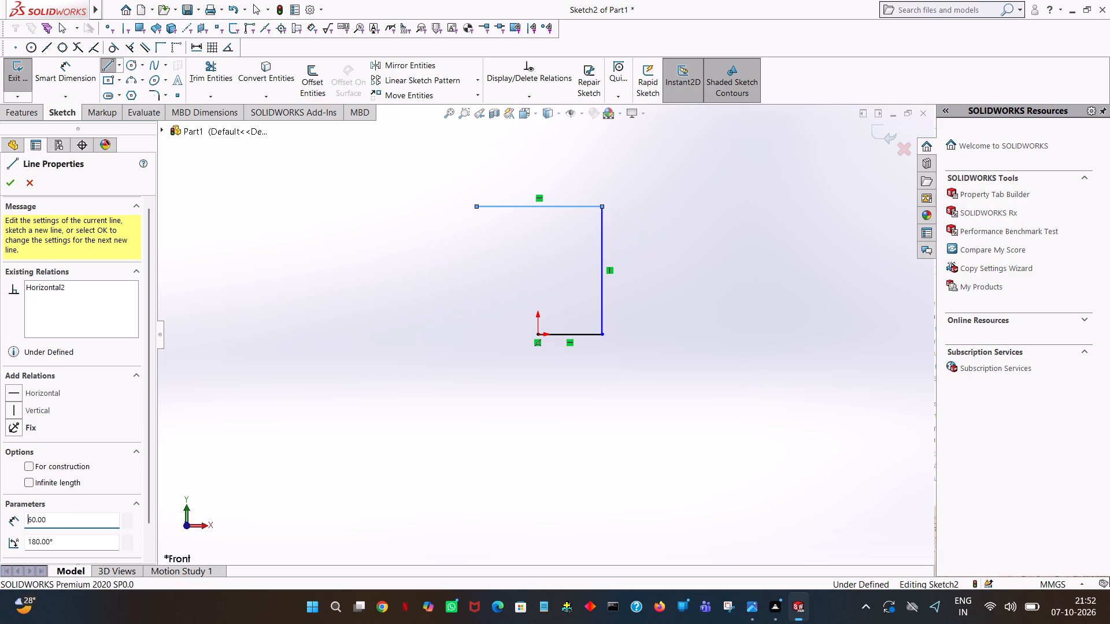
{"action": "left_click", "coordinate": [475, 335]}
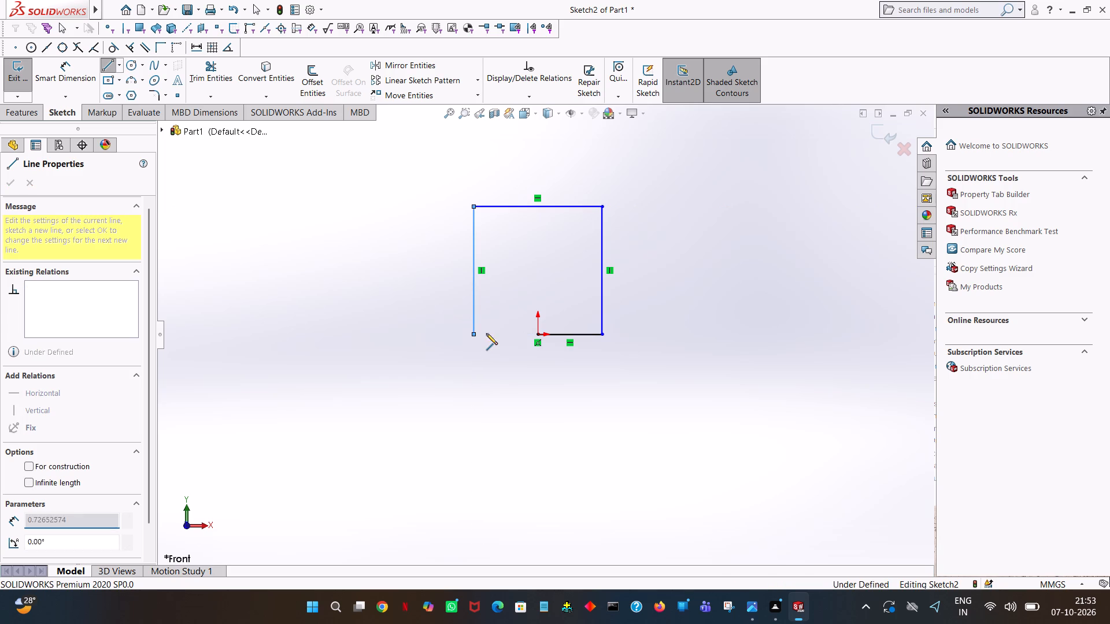
{"action": "left_click", "coordinate": [538, 333]}
{"action": "right_click", "coordinate": [538, 333]}
{"action": "left_click", "coordinate": [551, 337]}
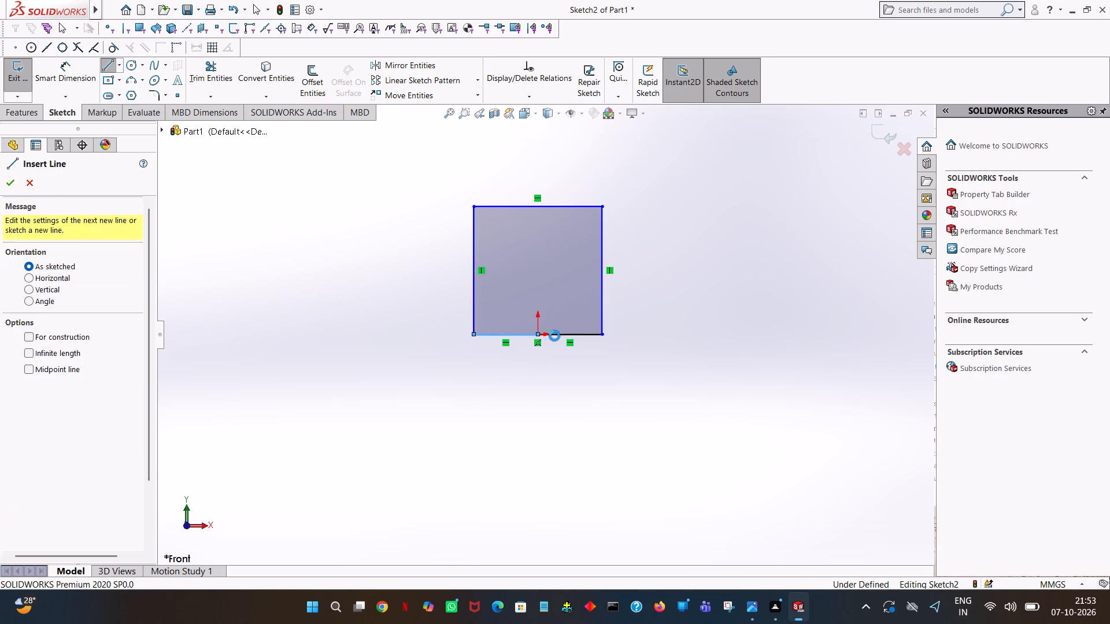
{"action": "left_click", "coordinate": [713, 339]}
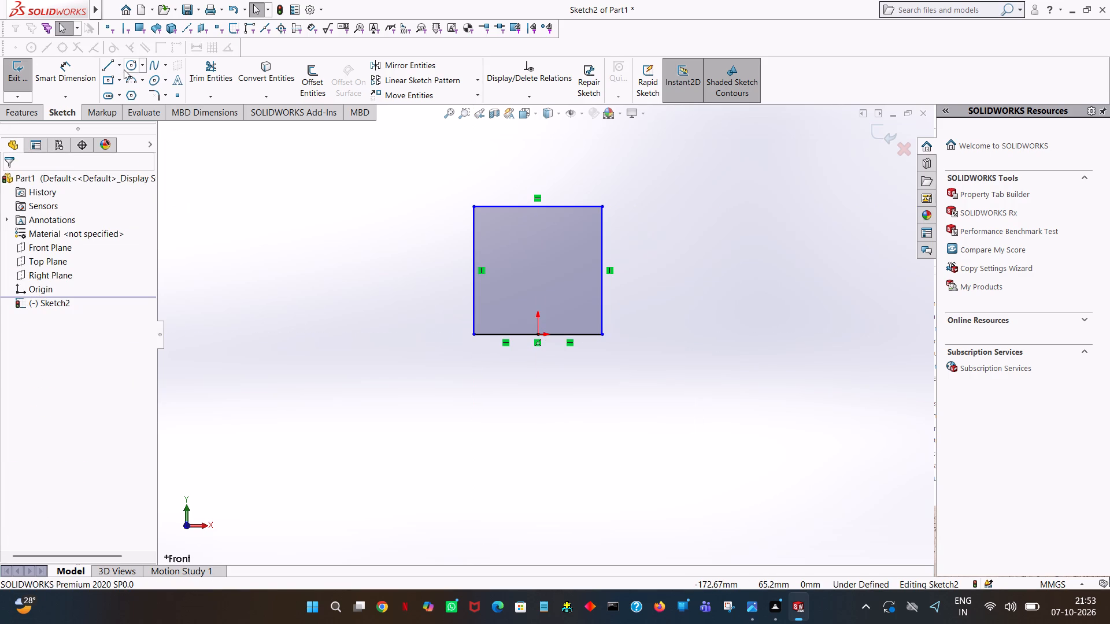
Sketch a circle of 30 mm radius centred on the midpoint of the square's top line, reaching its upper corners.
{"action": "left_click", "coordinate": [131, 65]}
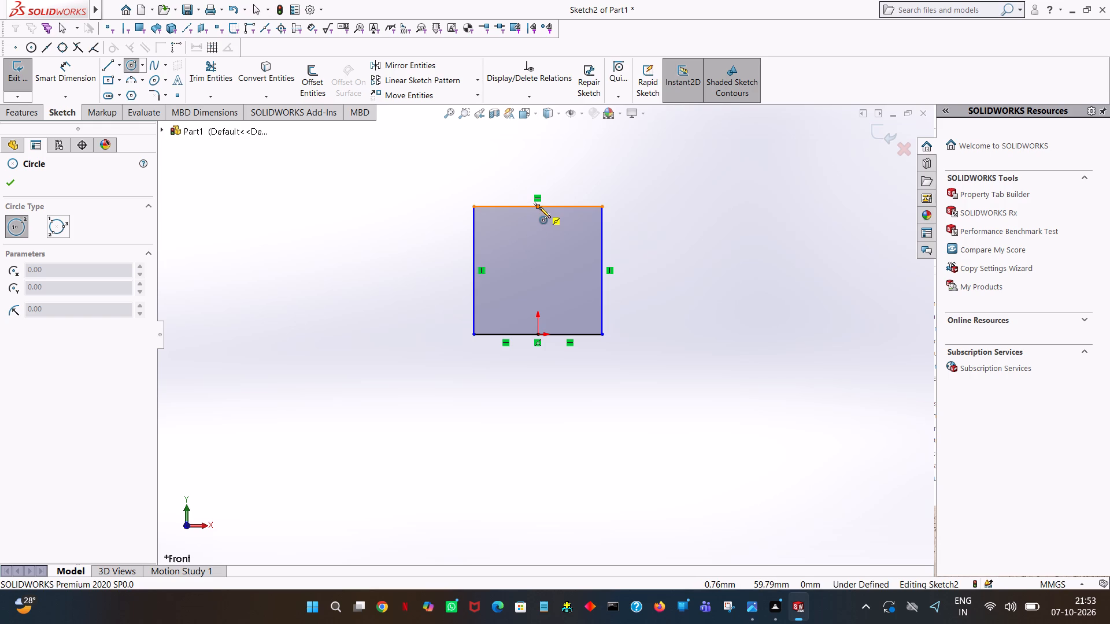
{"action": "left_click", "coordinate": [536, 205]}
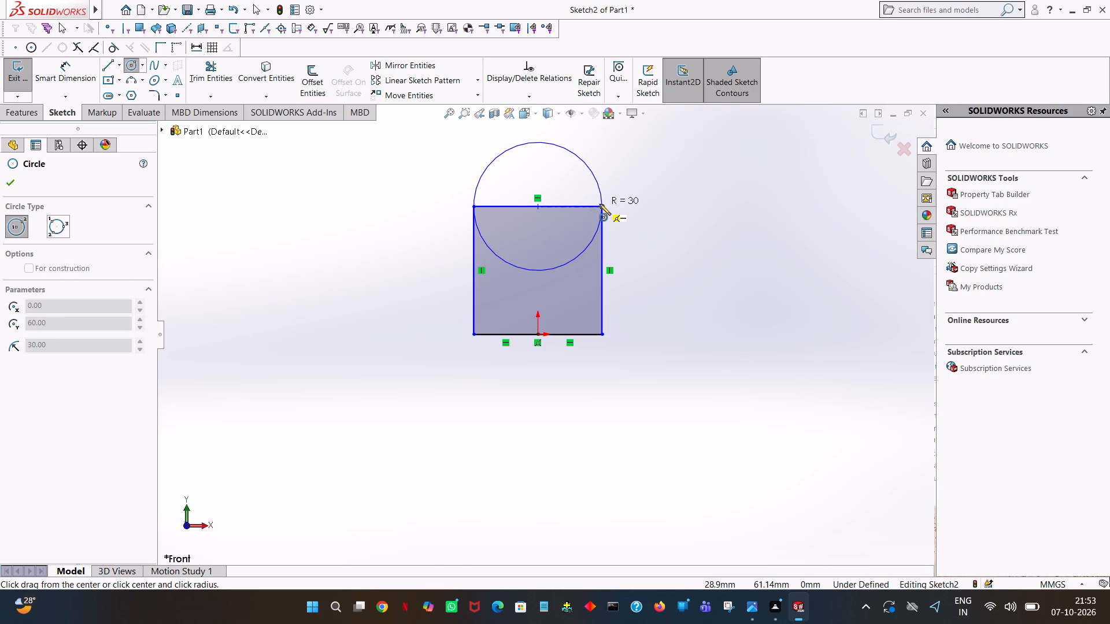
{"action": "left_click", "coordinate": [600, 204]}
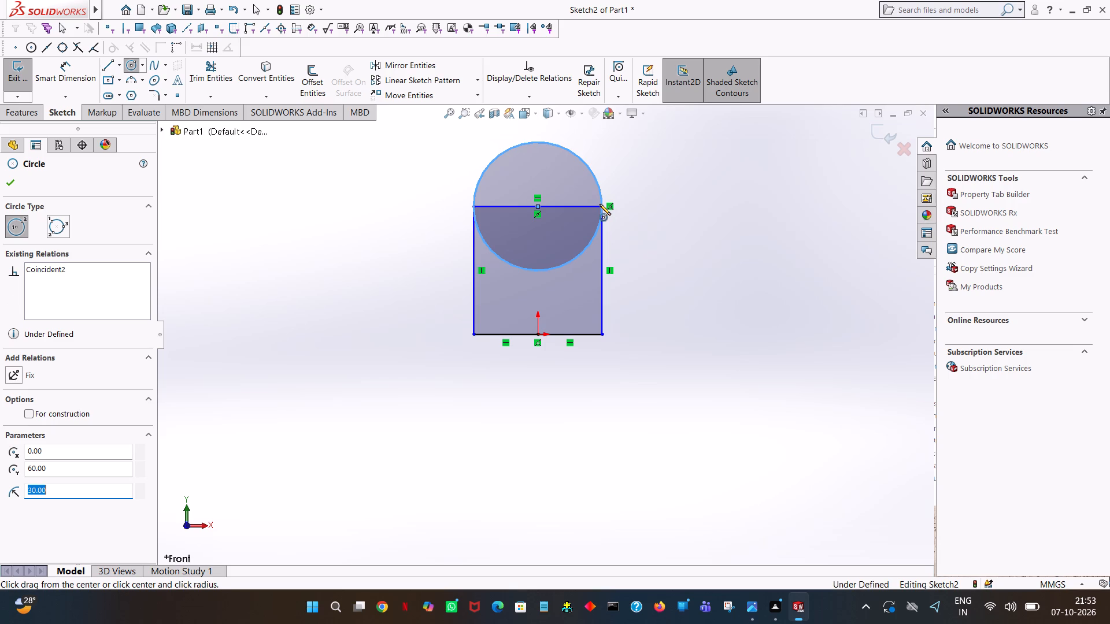
{"action": "right_click", "coordinate": [600, 204]}
{"action": "left_click", "coordinate": [619, 214]}
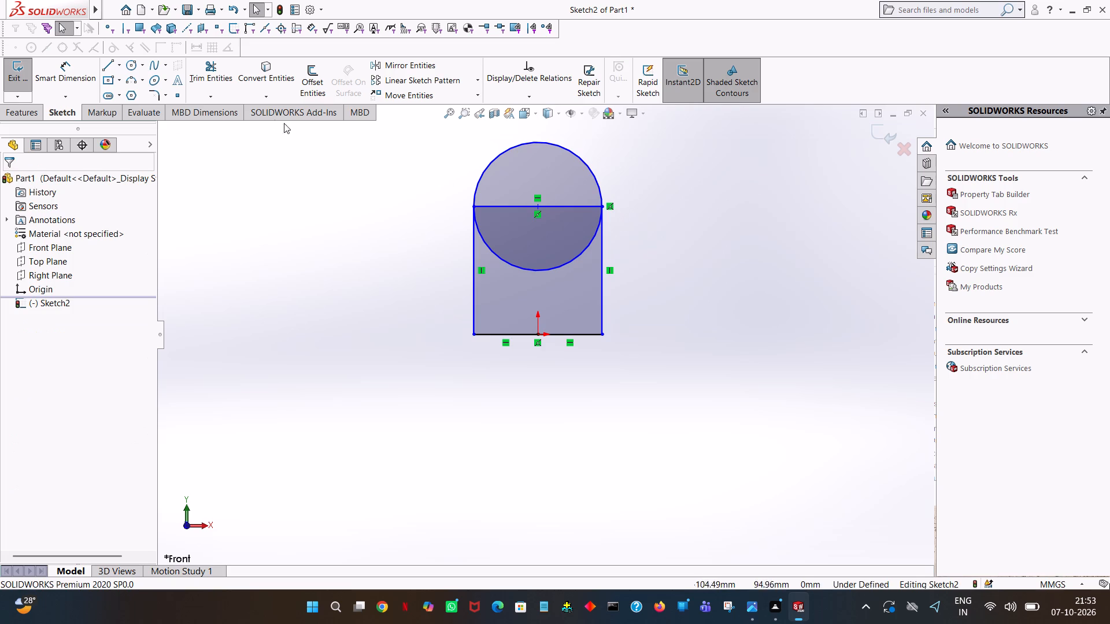
Trim away the circle's lower half and the square's top line to leave a single round-topped profile.
{"action": "left_click", "coordinate": [218, 62]}
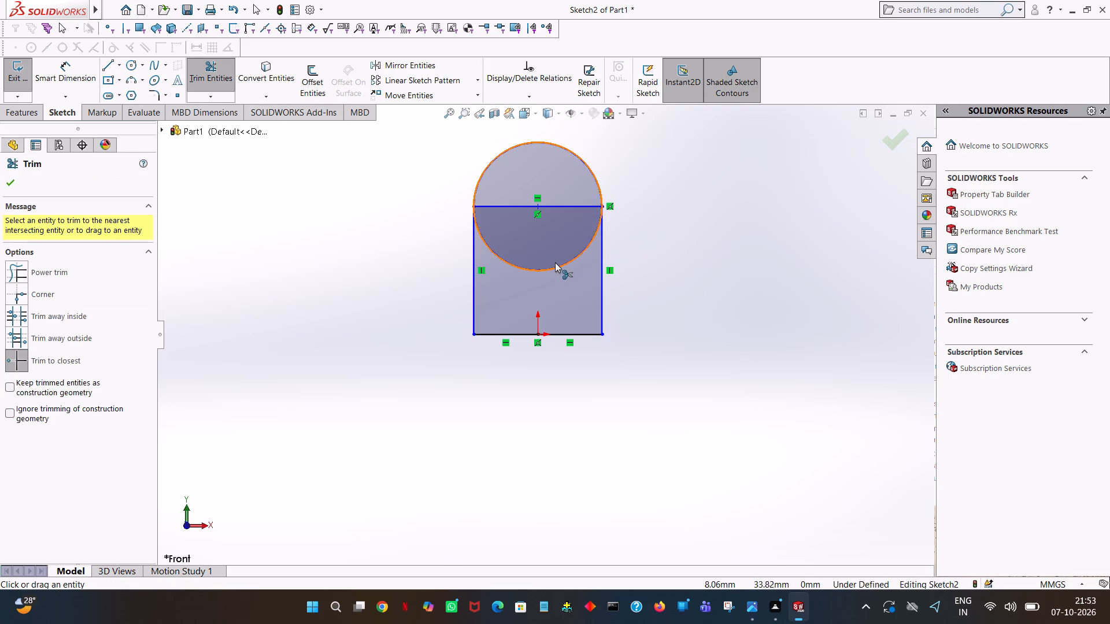
{"action": "left_click", "coordinate": [555, 266]}
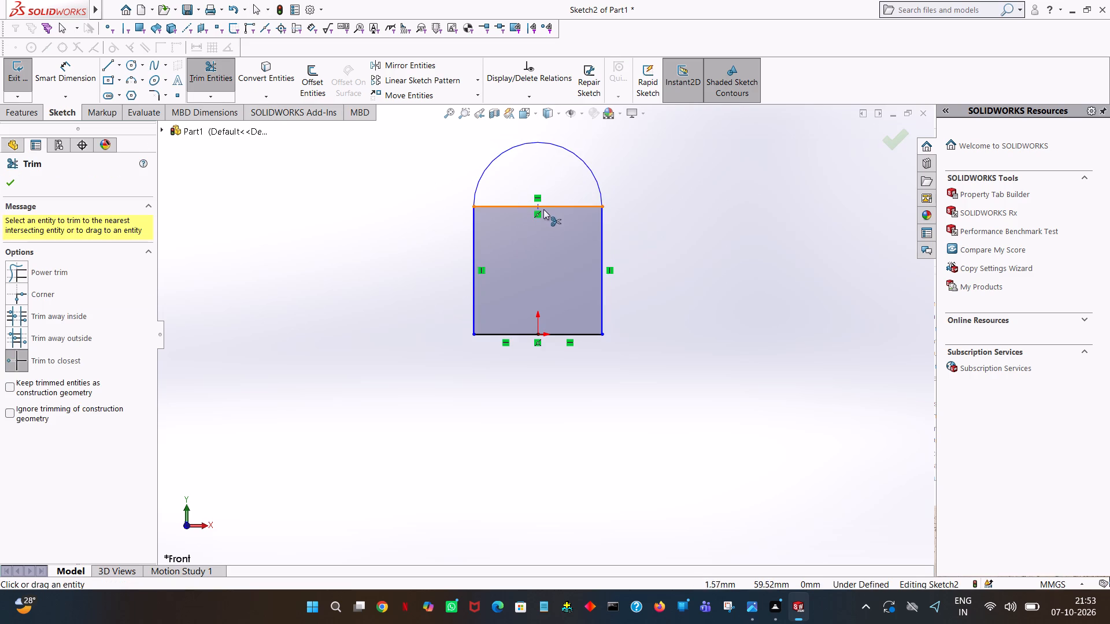
{"action": "left_click", "coordinate": [543, 206]}
{"action": "left_click", "coordinate": [591, 311]}
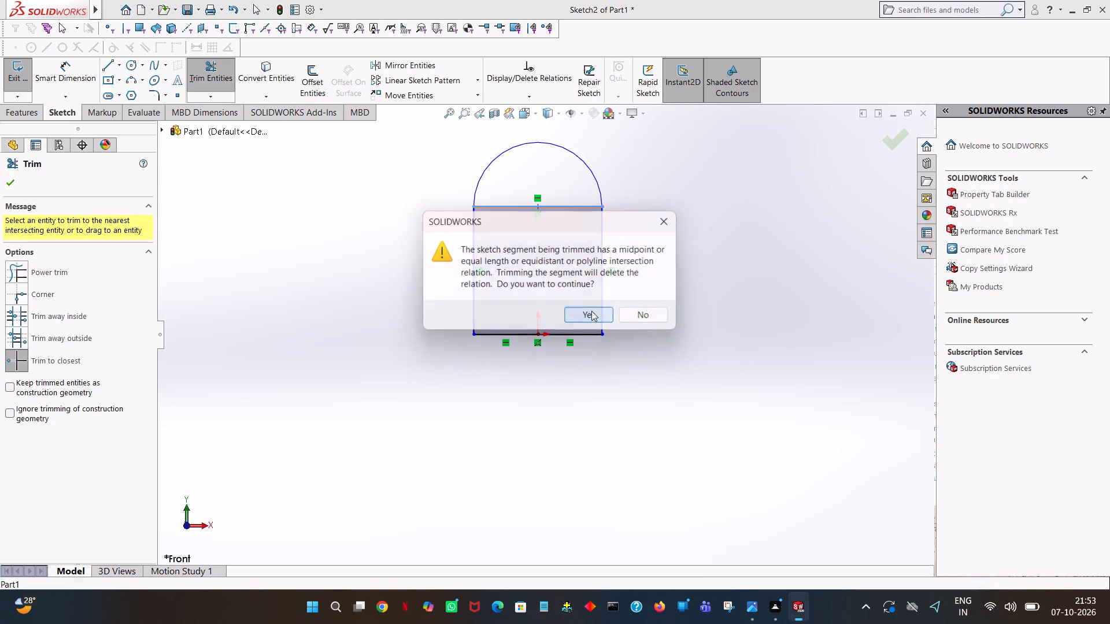
{"action": "left_click", "coordinate": [5, 181]}
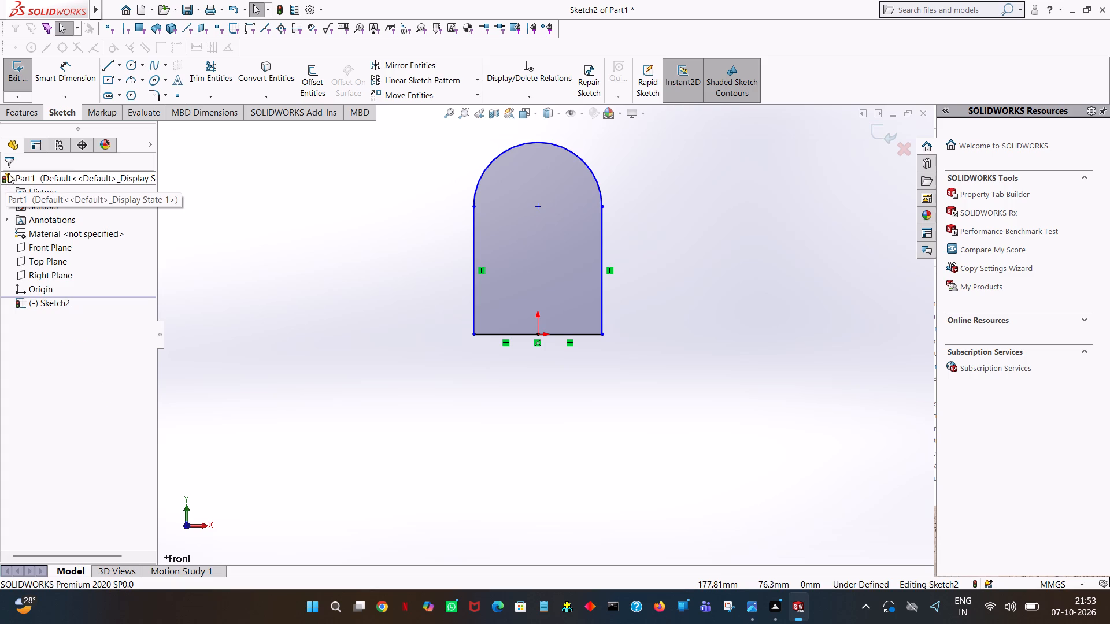
Add a radius dimension to the semicircular arc at the top of the profile.
{"action": "left_click", "coordinate": [605, 252]}
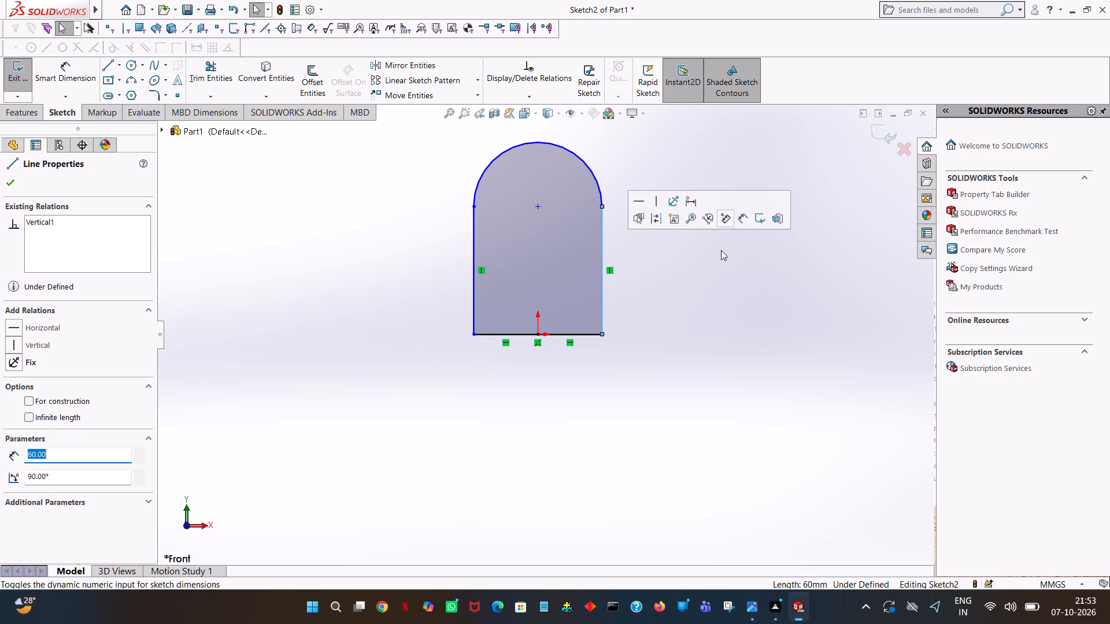
{"action": "left_click", "coordinate": [721, 291]}
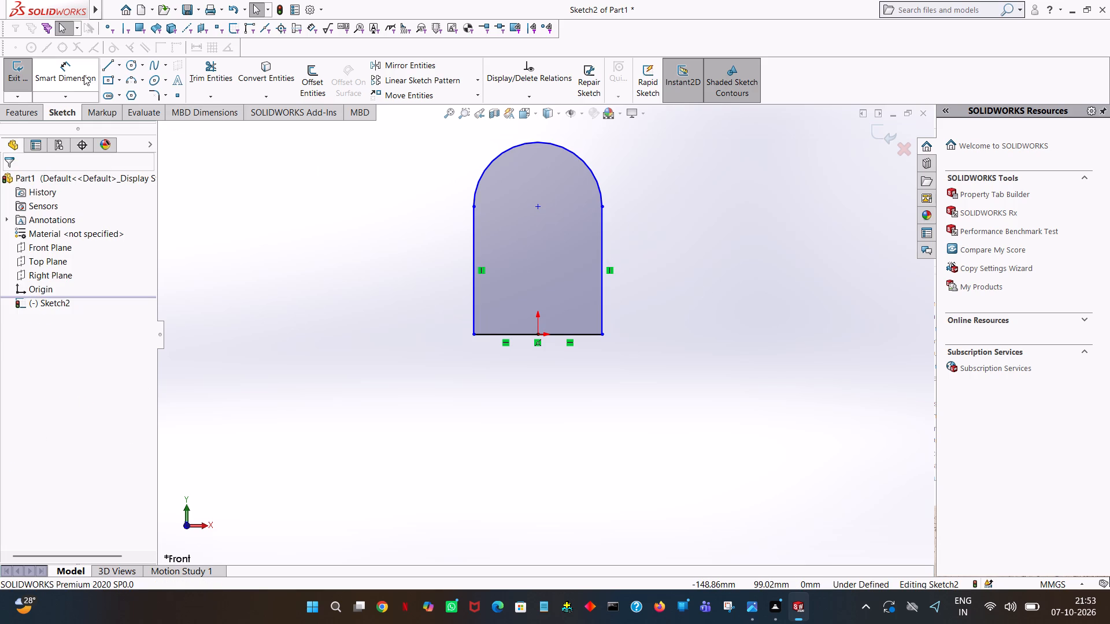
{"action": "left_click", "coordinate": [84, 75]}
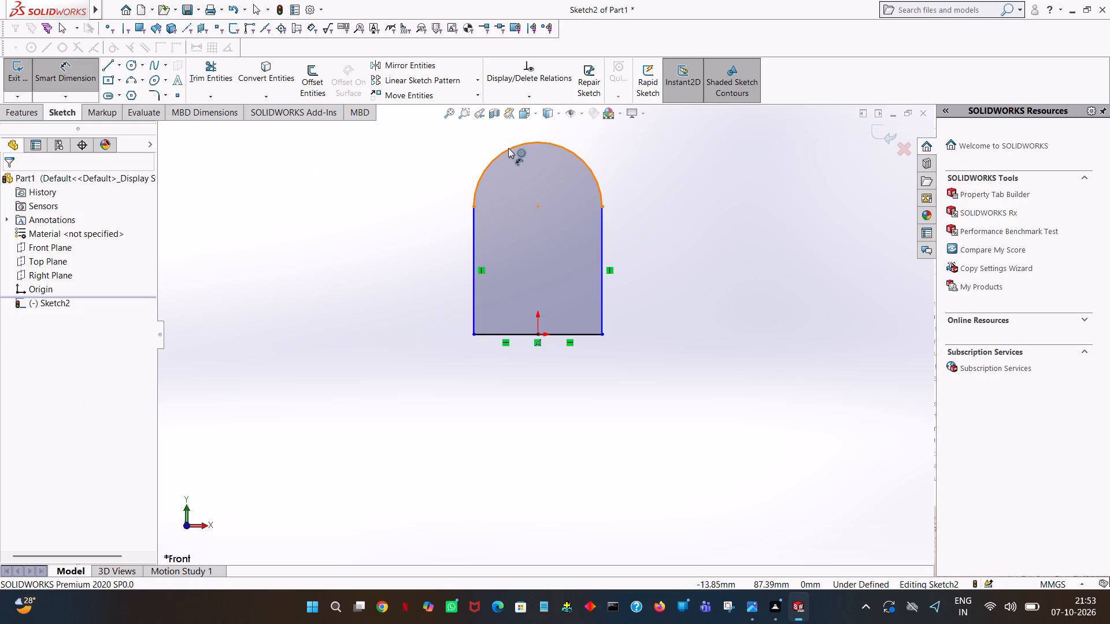
{"action": "left_click", "coordinate": [508, 148]}
{"action": "left_click", "coordinate": [657, 148]}
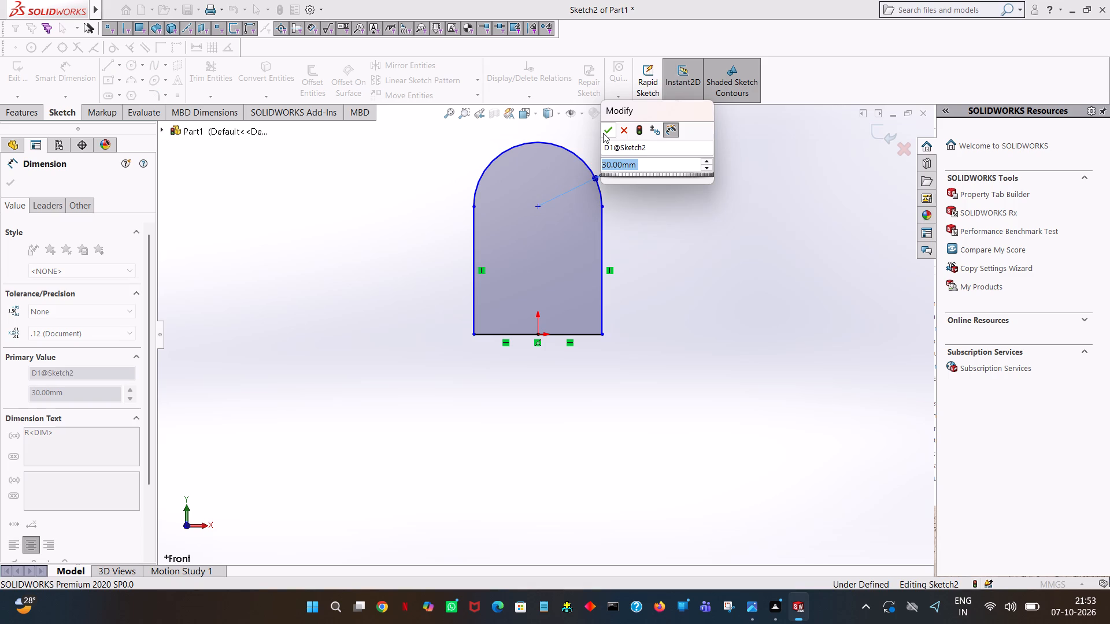
{"action": "left_click", "coordinate": [603, 133]}
{"action": "left_click", "coordinate": [749, 205]}
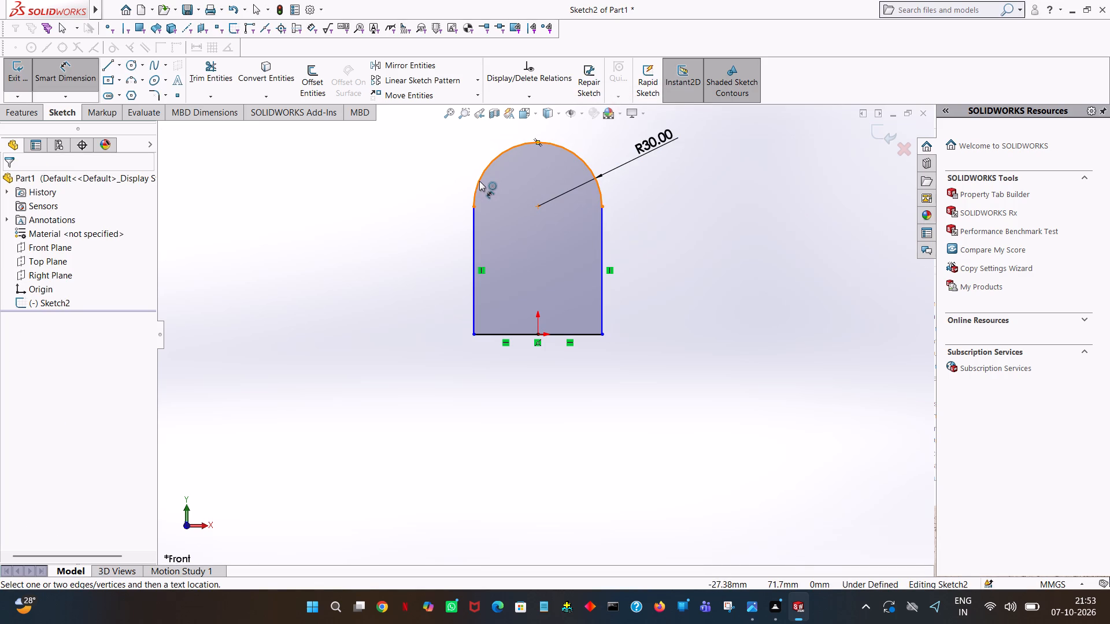
Dimension the profile's overall height from the top of the arc down to the origin.
{"action": "left_click", "coordinate": [536, 140]}
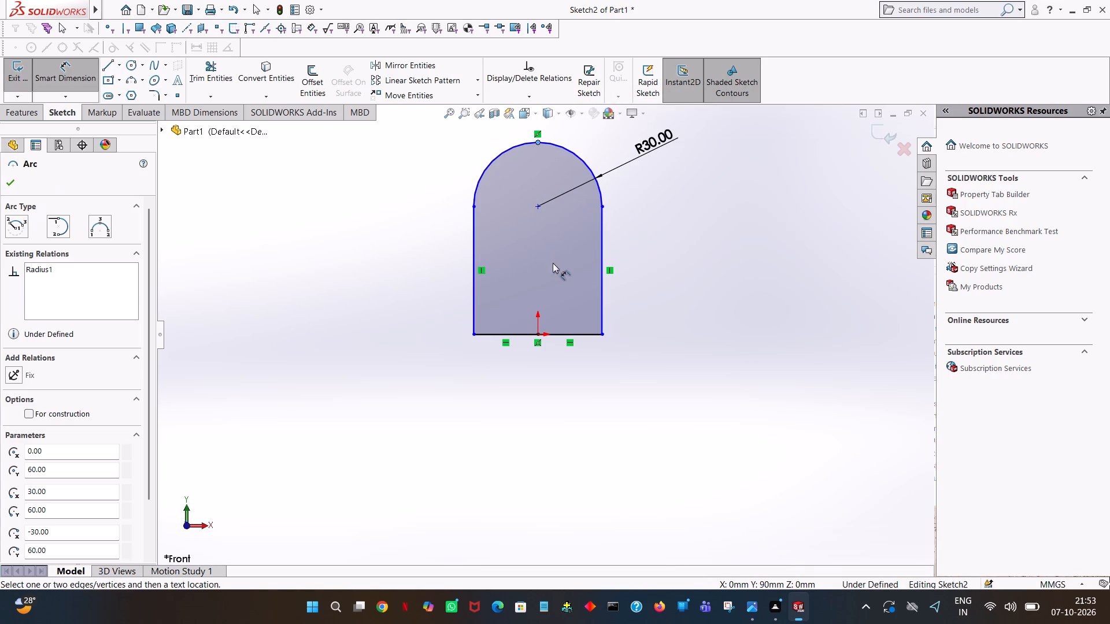
{"action": "left_click", "coordinate": [538, 333]}
{"action": "left_click", "coordinate": [674, 250]}
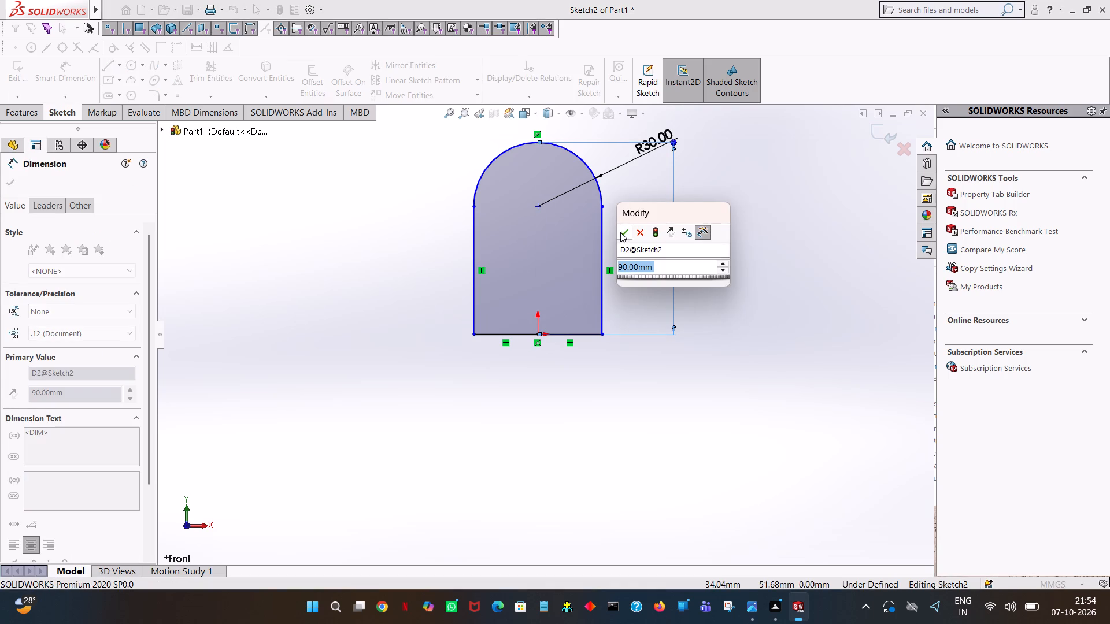
{"action": "left_click", "coordinate": [620, 232]}
{"action": "left_click", "coordinate": [760, 181]}
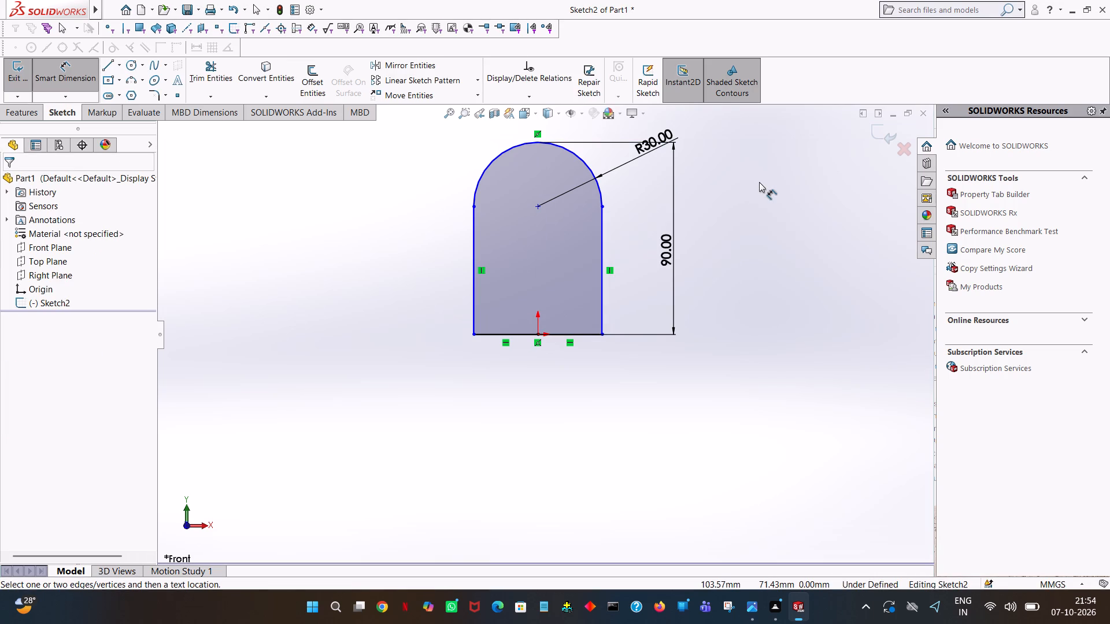
Dimension the length of the profile's right vertical side and finish dimensioning.
{"action": "left_click", "coordinate": [604, 254]}
{"action": "left_click", "coordinate": [679, 261]}
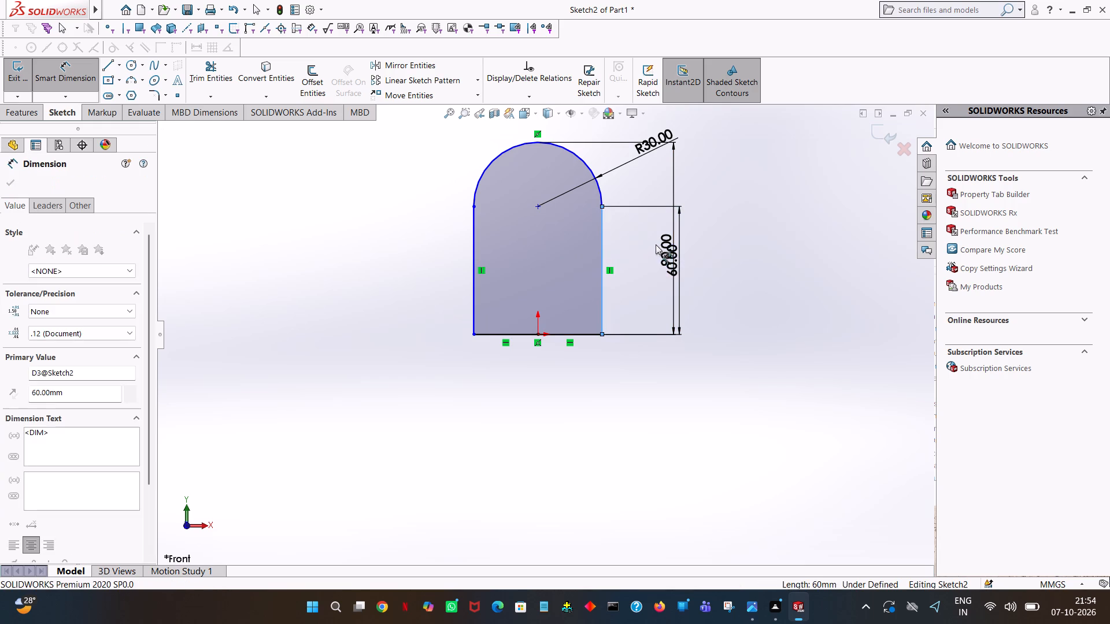
{"action": "left_click", "coordinate": [633, 240]}
{"action": "left_click", "coordinate": [809, 202]}
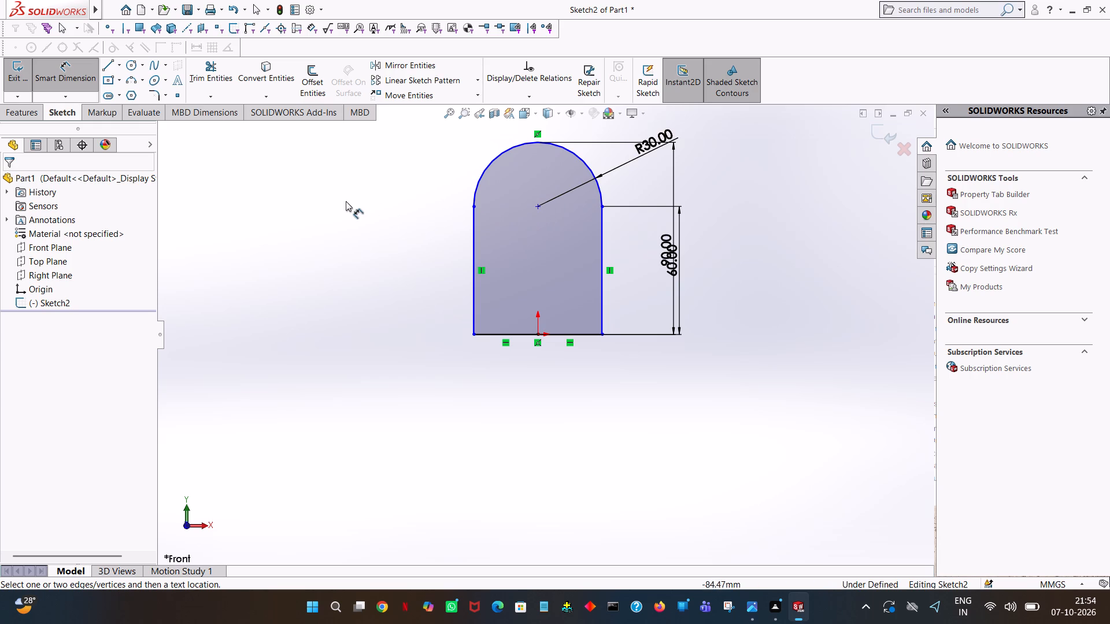
{"action": "left_click", "coordinate": [68, 82]}
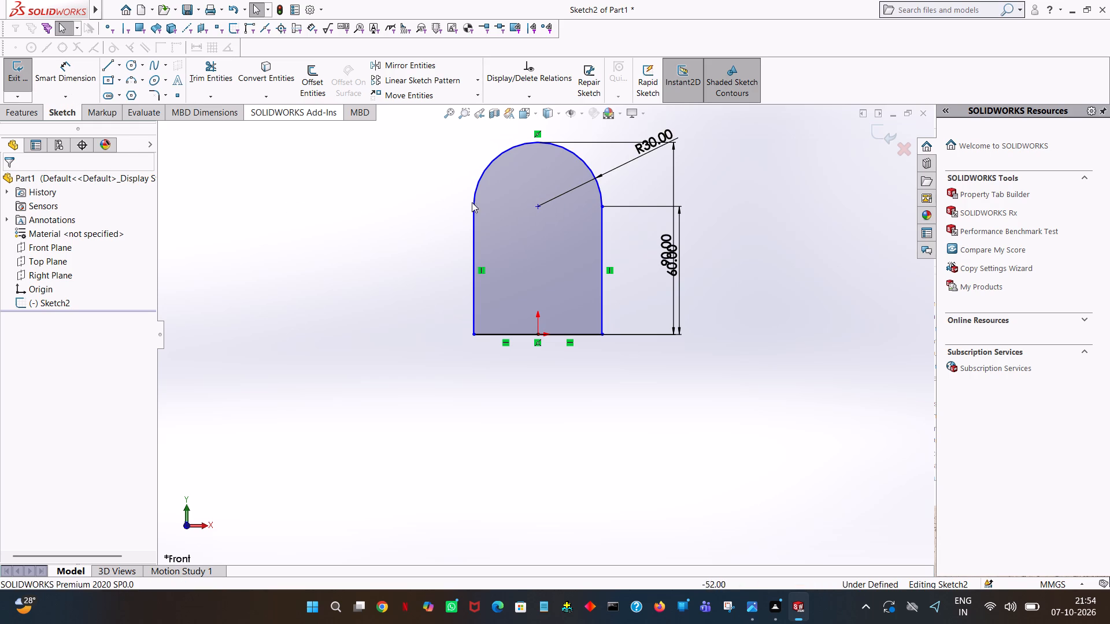
Add a vertical relation between the arc's centre point and the origin.
{"action": "left_click", "coordinate": [536, 206], "text": "ctrl"}
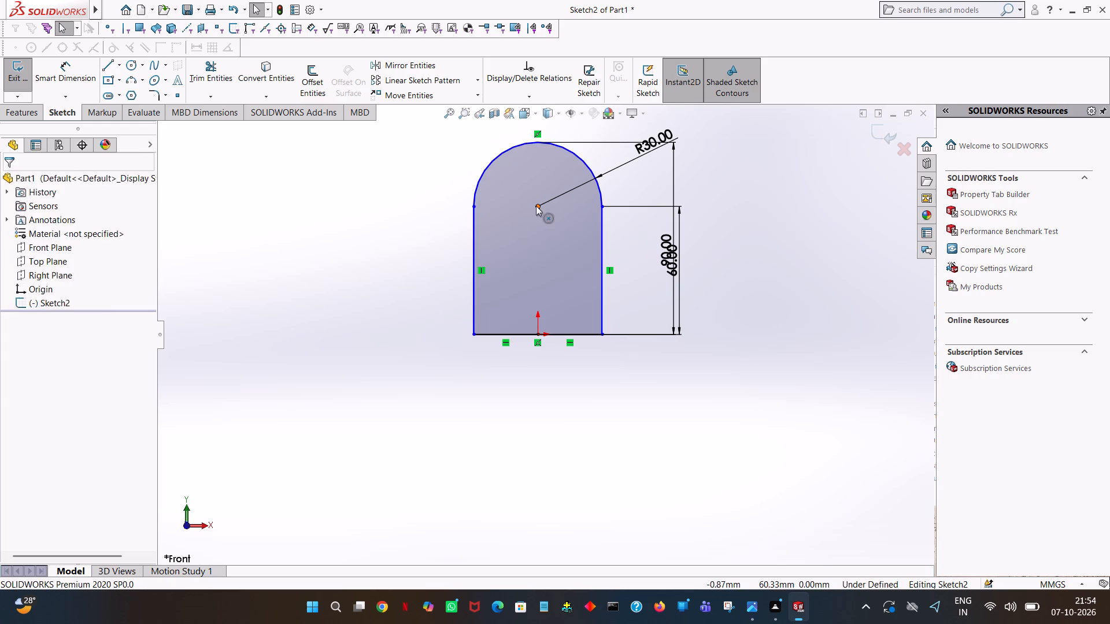
{"action": "left_click", "coordinate": [538, 335], "text": "ctrl"}
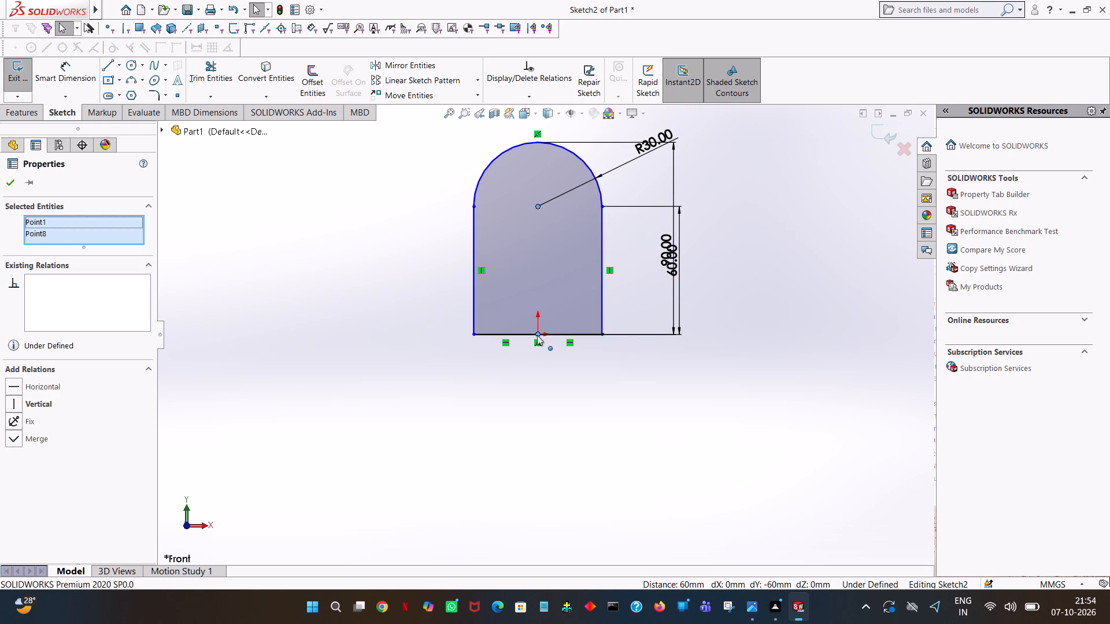
{"action": "left_click", "coordinate": [16, 402]}
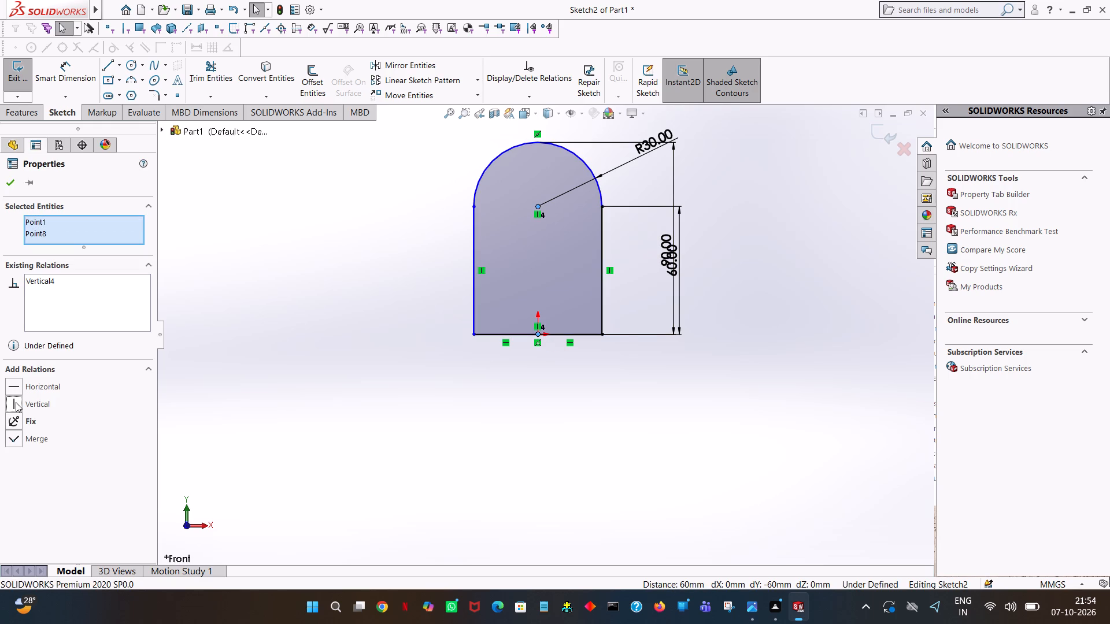
{"action": "left_click", "coordinate": [219, 287]}
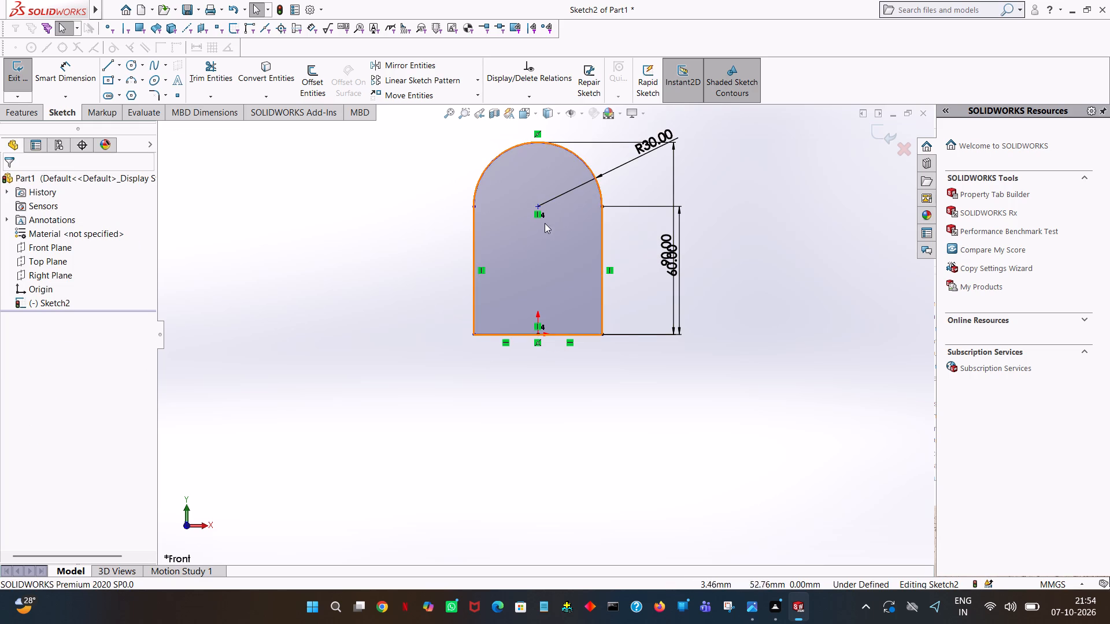
Dimension the vertical distance between the arc's centre and the origin, placing it beside the profile's left side.
{"action": "left_click", "coordinate": [73, 72]}
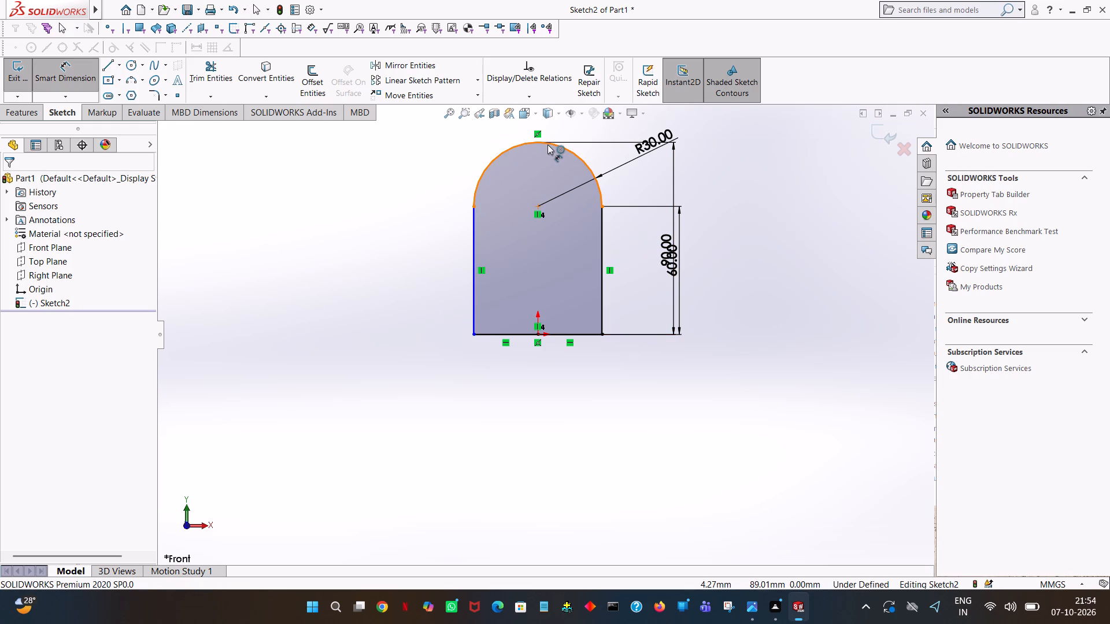
{"action": "left_click", "coordinate": [547, 144]}
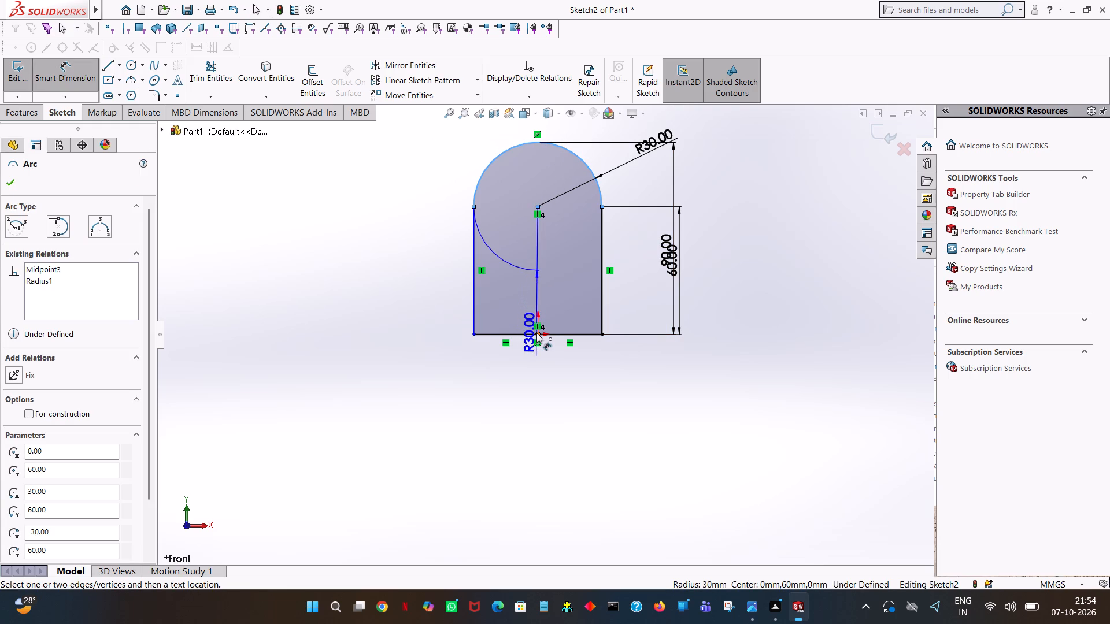
{"action": "left_click", "coordinate": [538, 333]}
{"action": "left_click", "coordinate": [355, 274]}
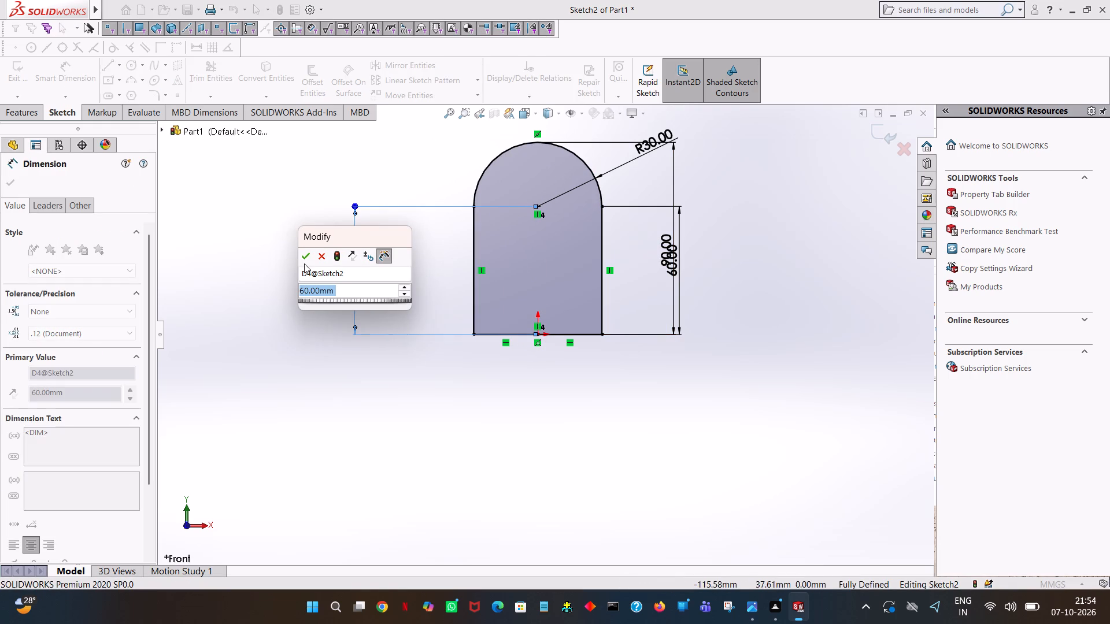
{"action": "left_click", "coordinate": [304, 263]}
{"action": "left_click", "coordinate": [304, 254]}
{"action": "left_click", "coordinate": [306, 139]}
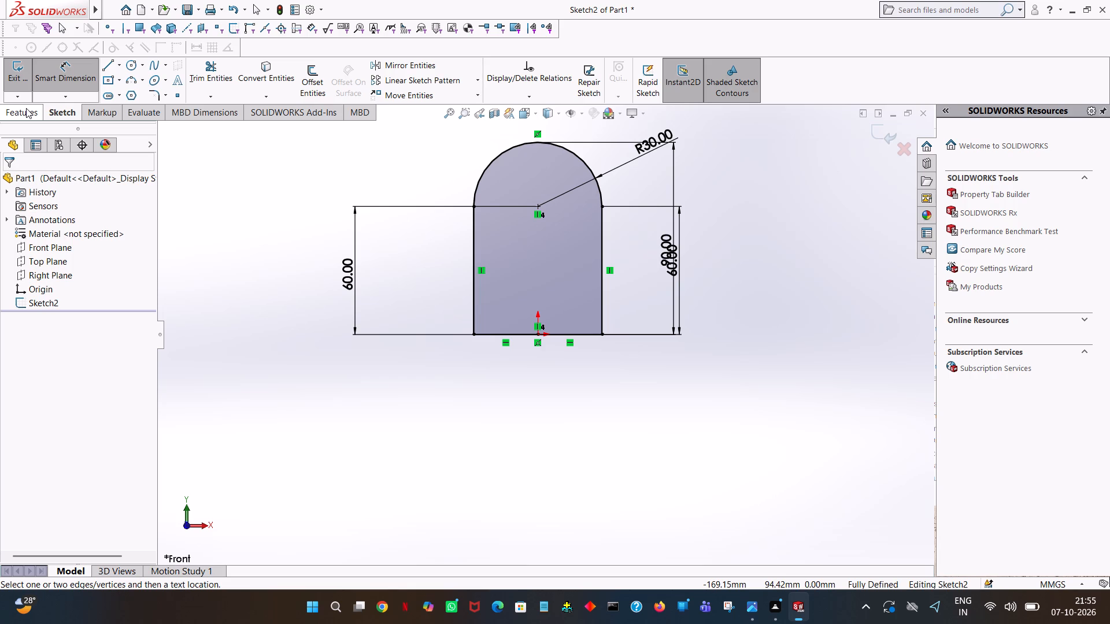
Extrude the round-topped profile 45 mm with the Mid Plane end condition.
{"action": "left_click", "coordinate": [26, 108]}
{"action": "left_click", "coordinate": [32, 92]}
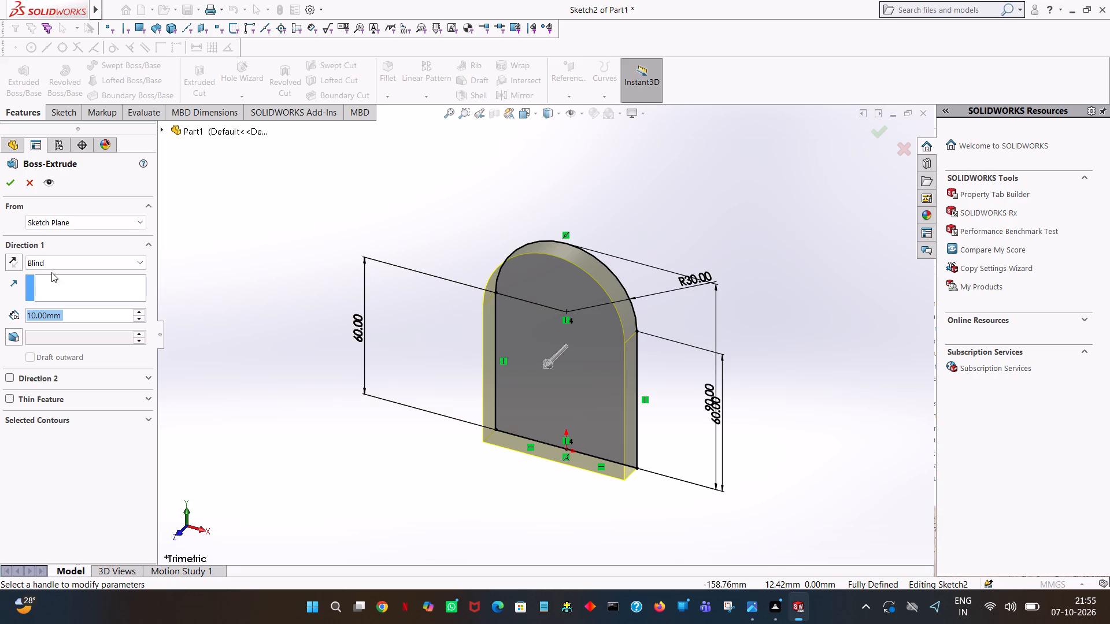
{"action": "left_click", "coordinate": [60, 259]}
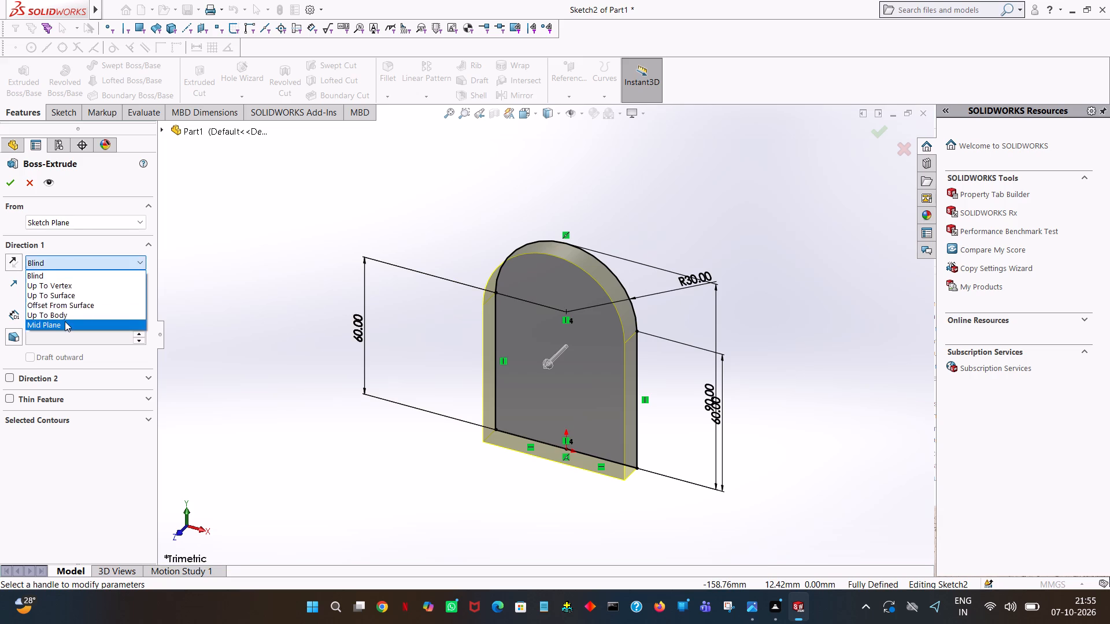
{"action": "left_click", "coordinate": [65, 321]}
{"action": "type", "text": "45"}
{"action": "left_click", "coordinate": [277, 242]}
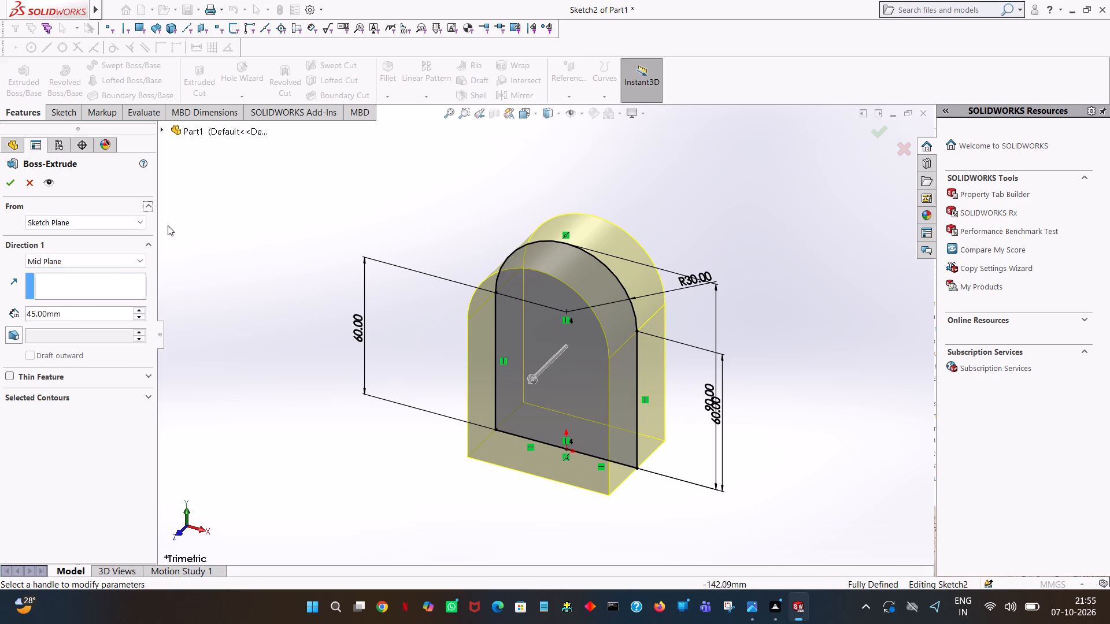
{"action": "left_click", "coordinate": [7, 186]}
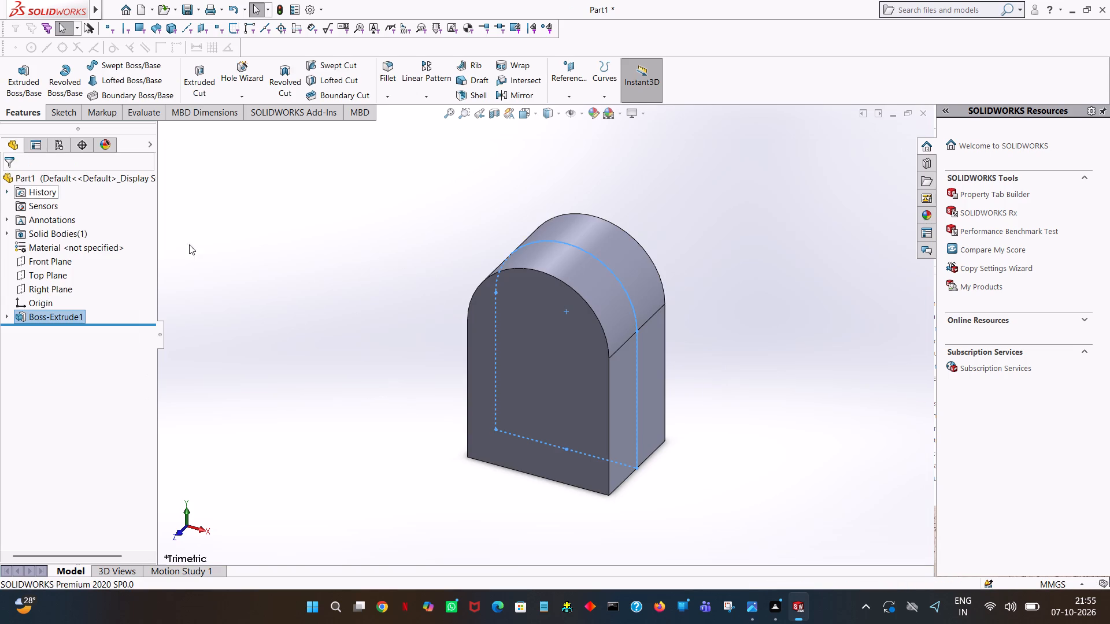
{"action": "left_click", "coordinate": [371, 294]}
Start an Extruded Cut sketch on the block's front face and draw a 15 mm radius circle centred on the top arc's centre.
{"action": "left_click", "coordinate": [196, 77]}
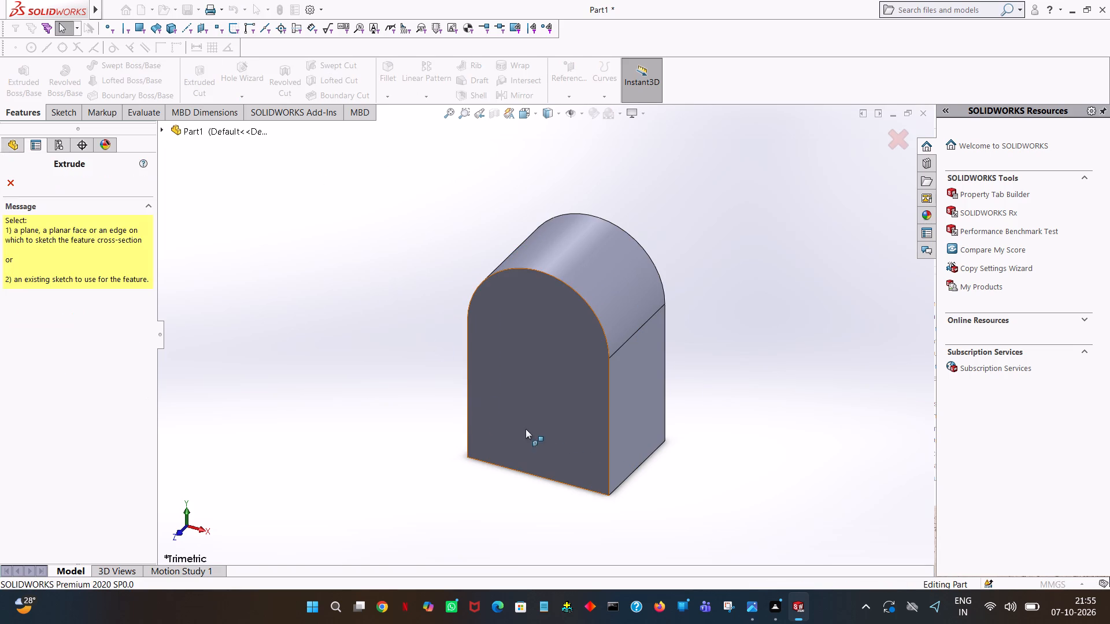
{"action": "left_click", "coordinate": [541, 390]}
{"action": "key", "text": "space"}
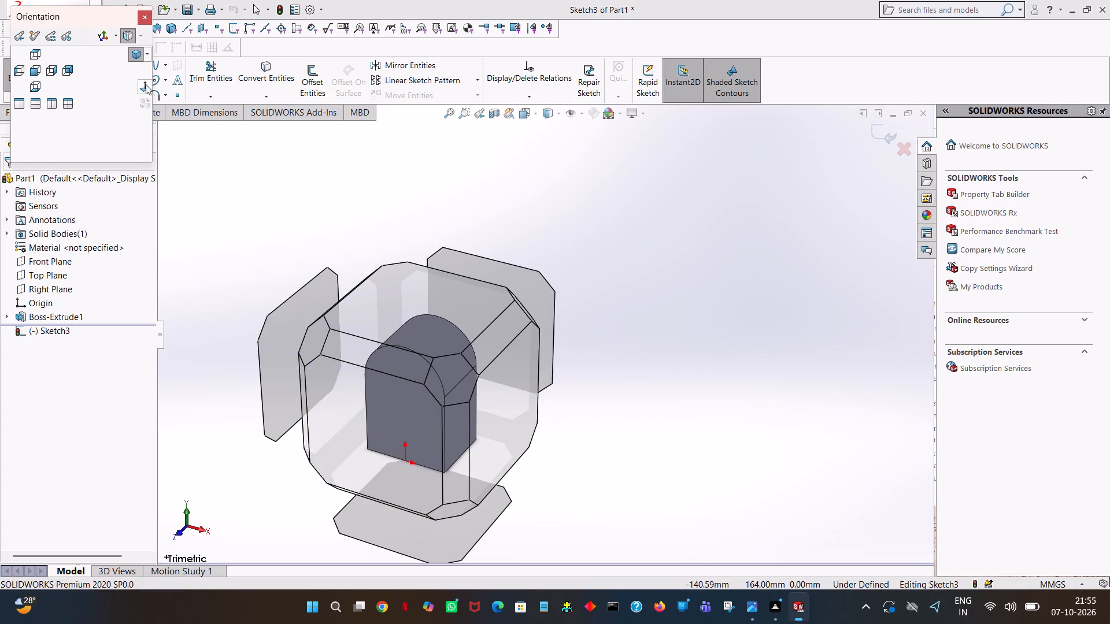
{"action": "left_click", "coordinate": [144, 83]}
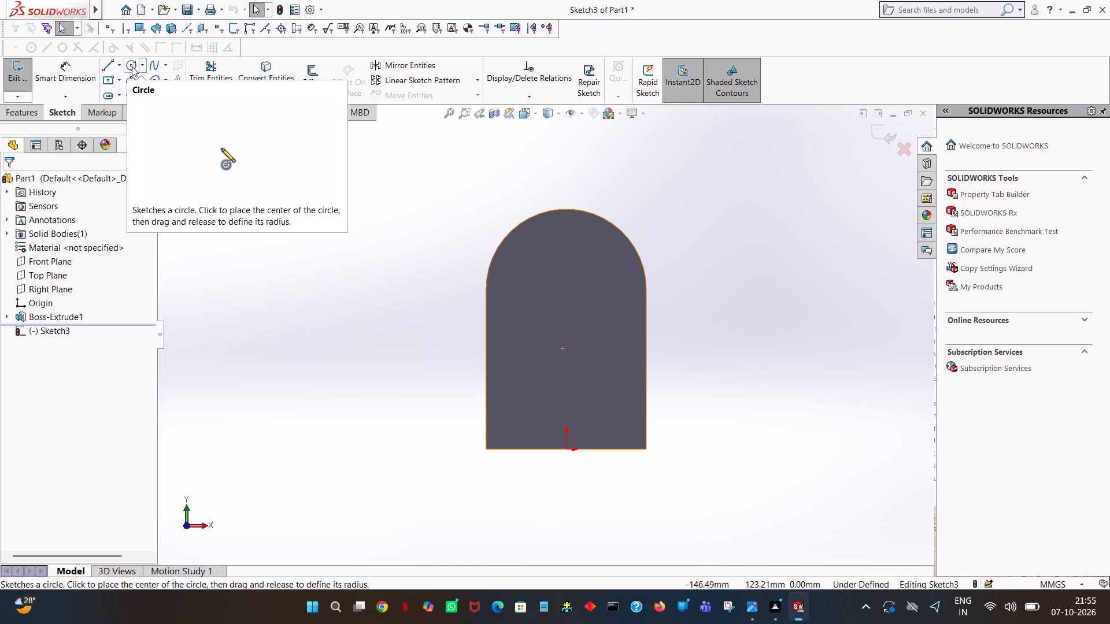
{"action": "left_click", "coordinate": [132, 66]}
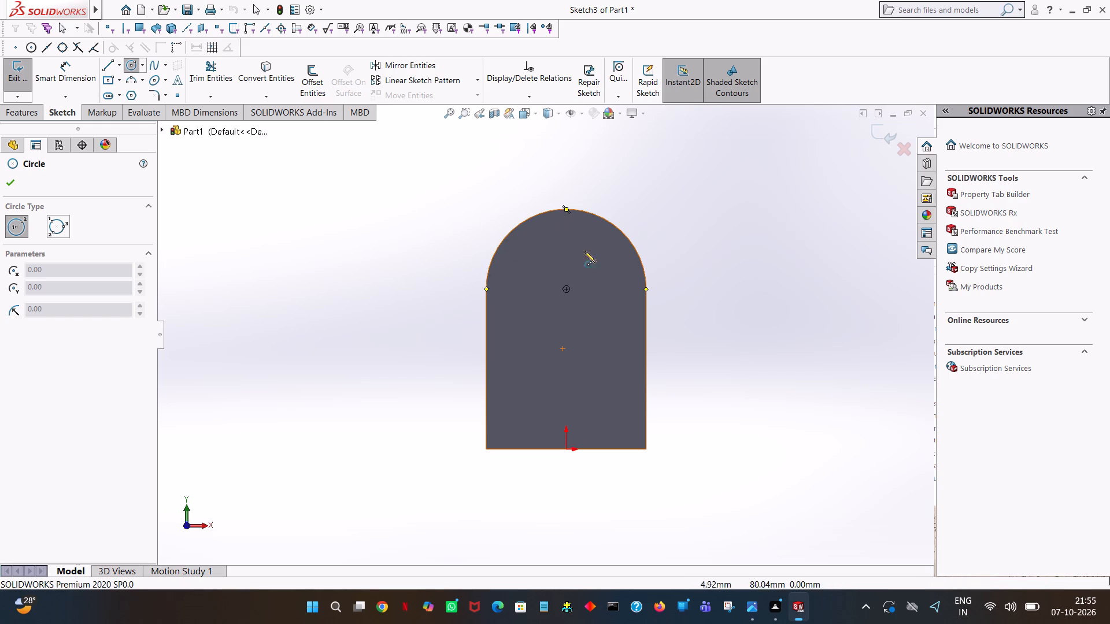
{"action": "left_click", "coordinate": [567, 290]}
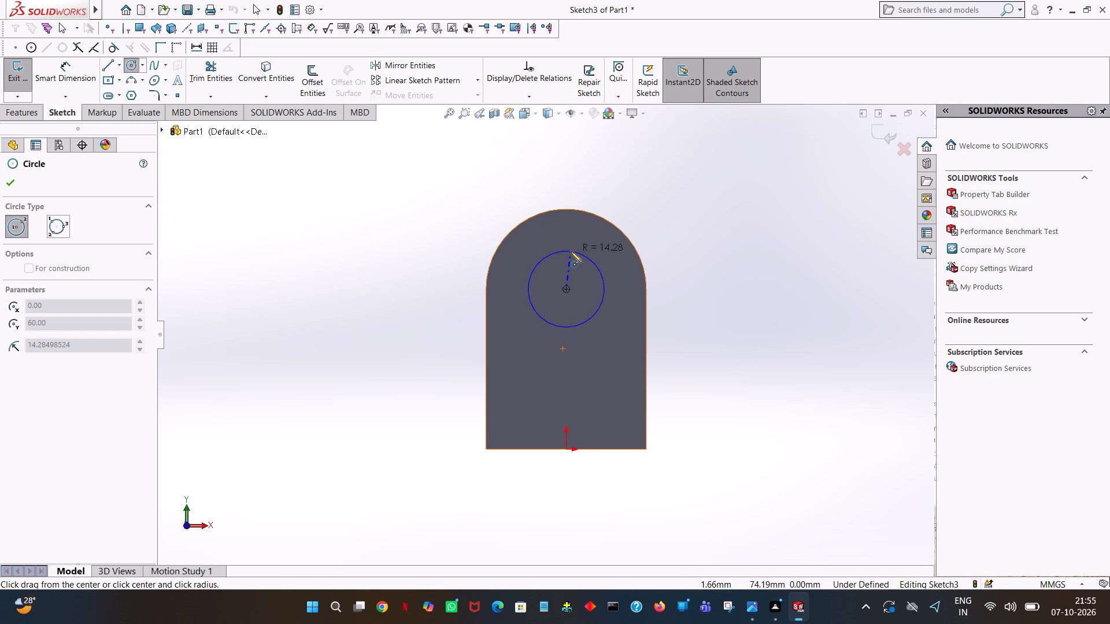
{"action": "left_click", "coordinate": [571, 251]}
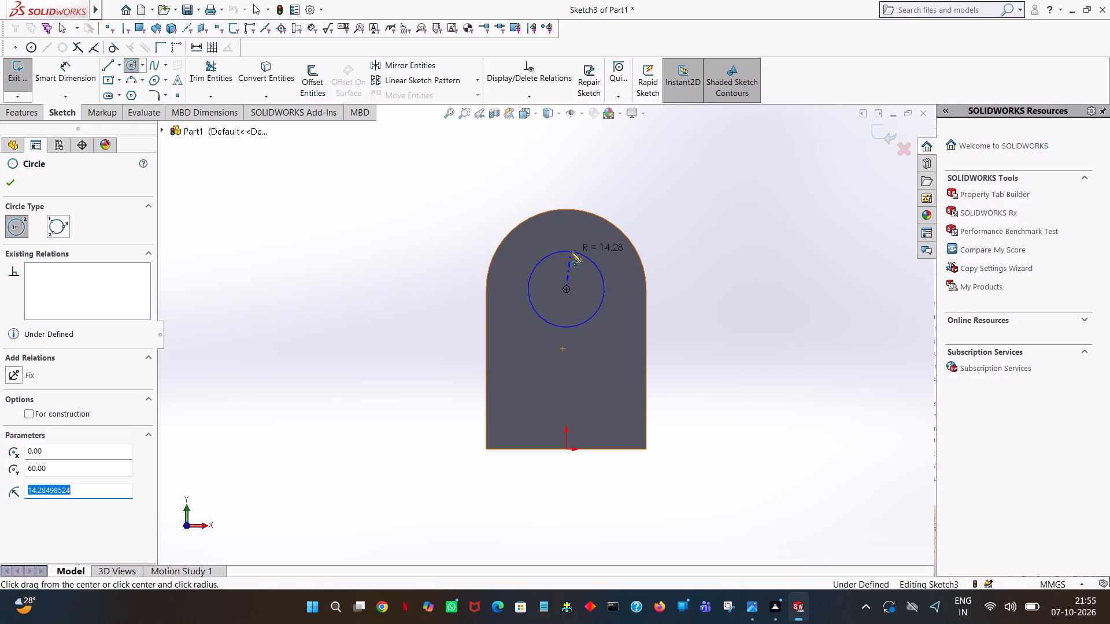
{"action": "type", "text": "15"}
{"action": "key", "text": "Return"}
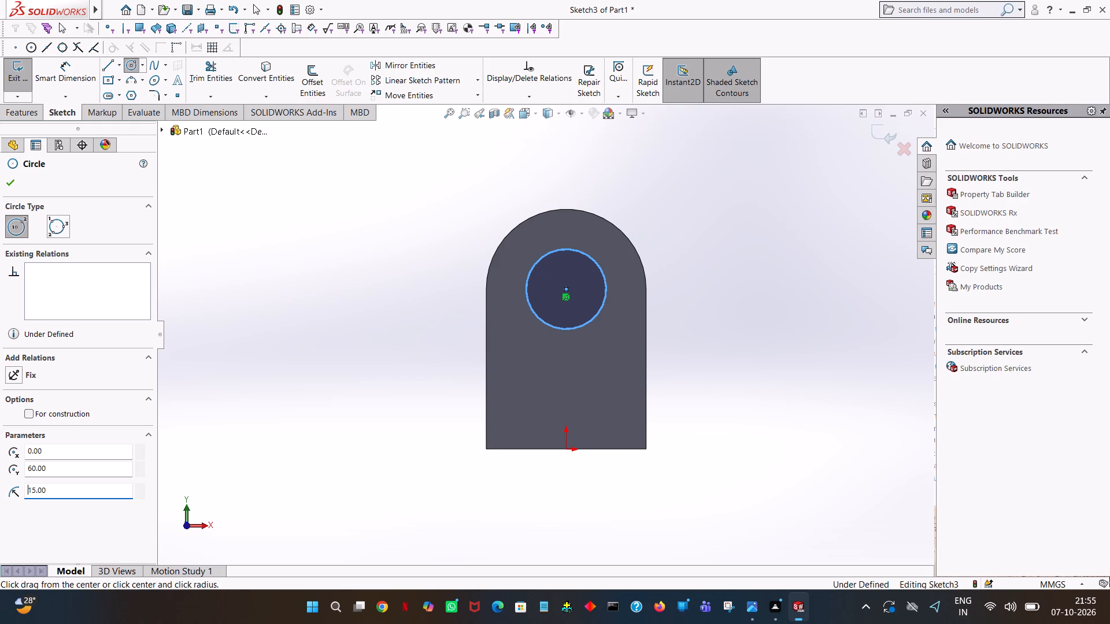
Draw a 9 mm line from the origin rightward along the bottom edge, continuing with a 48 mm vertical line up to the circle.
{"action": "left_click", "coordinate": [109, 60]}
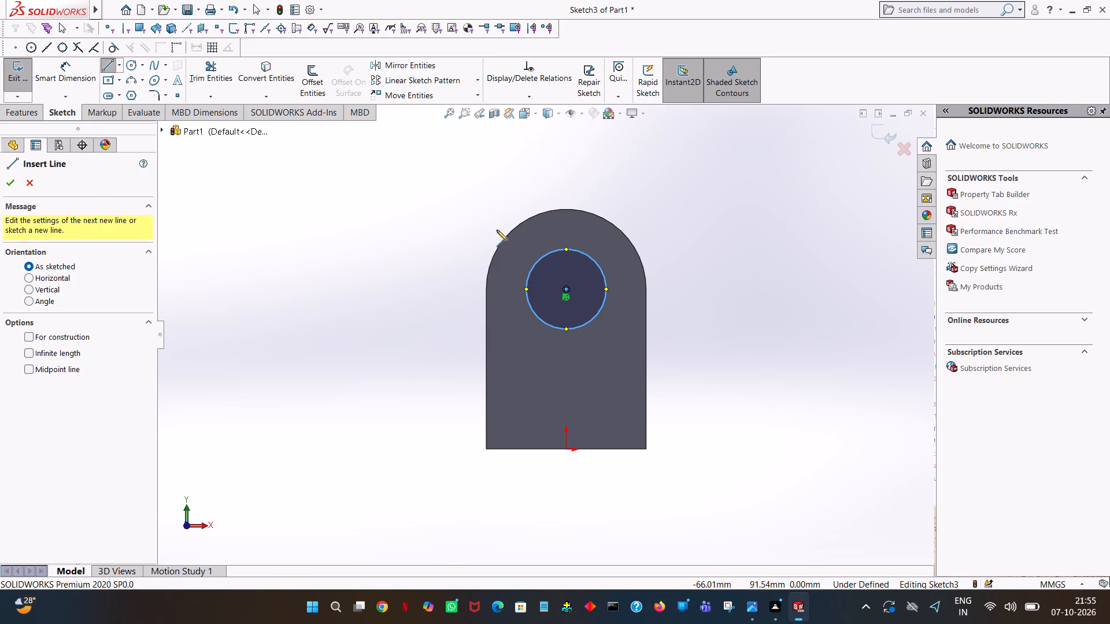
{"action": "left_click", "coordinate": [565, 451]}
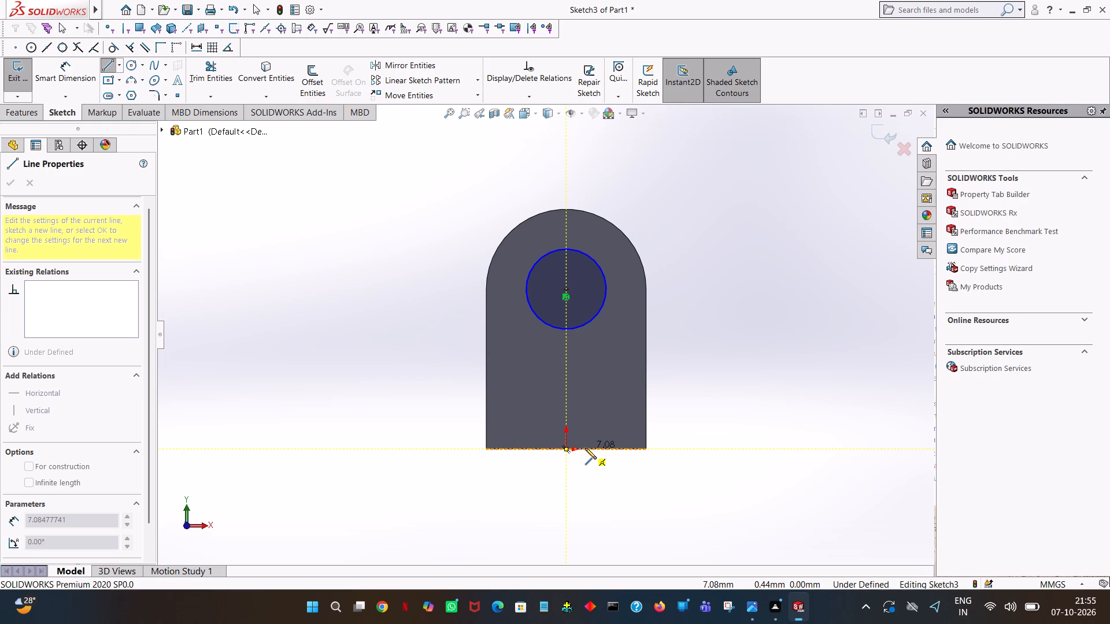
{"action": "left_click", "coordinate": [585, 448]}
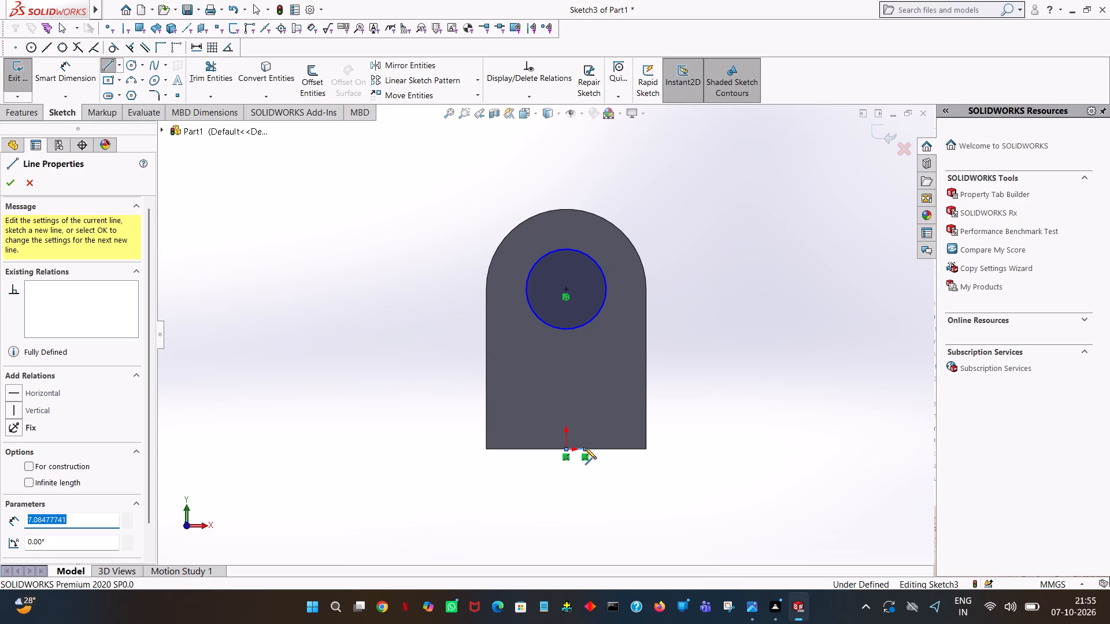
{"action": "key", "text": "9"}
{"action": "key", "text": "Return"}
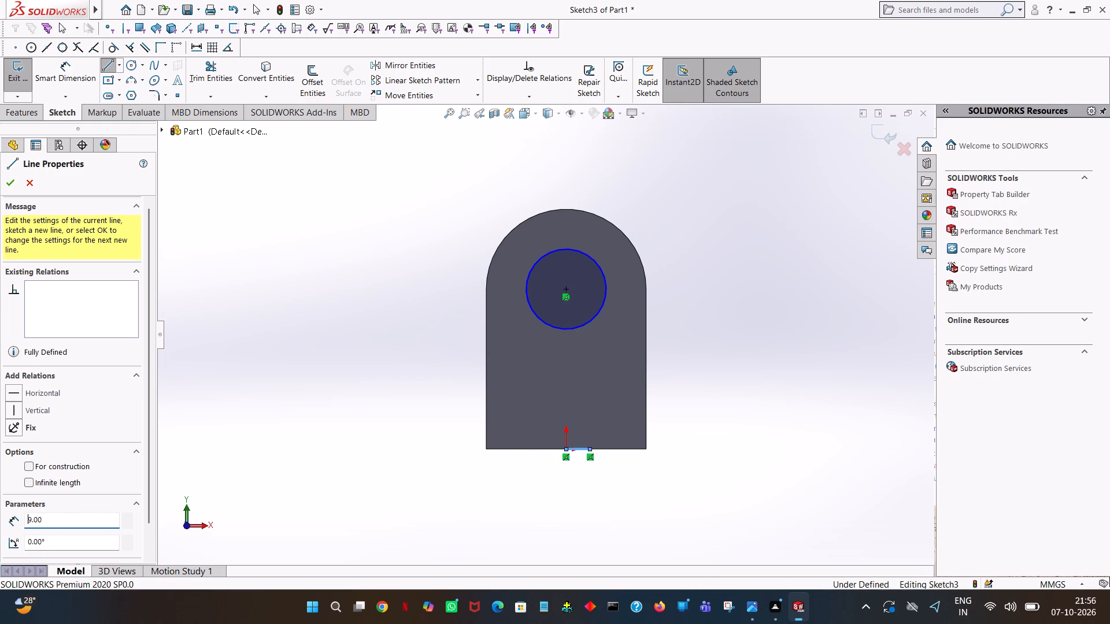
{"action": "left_click", "coordinate": [589, 320]}
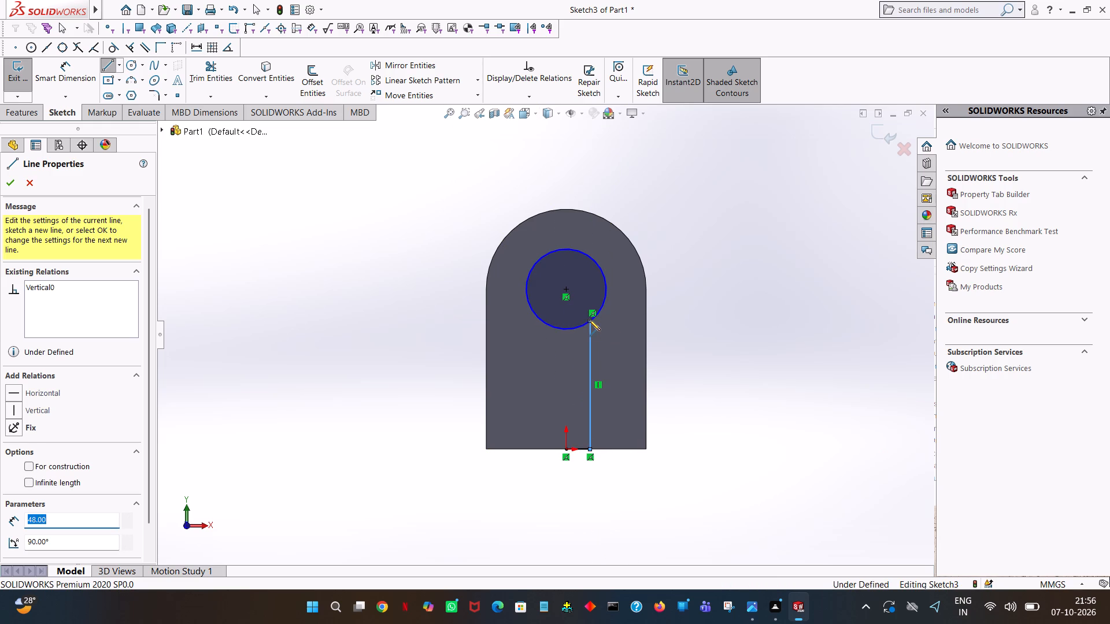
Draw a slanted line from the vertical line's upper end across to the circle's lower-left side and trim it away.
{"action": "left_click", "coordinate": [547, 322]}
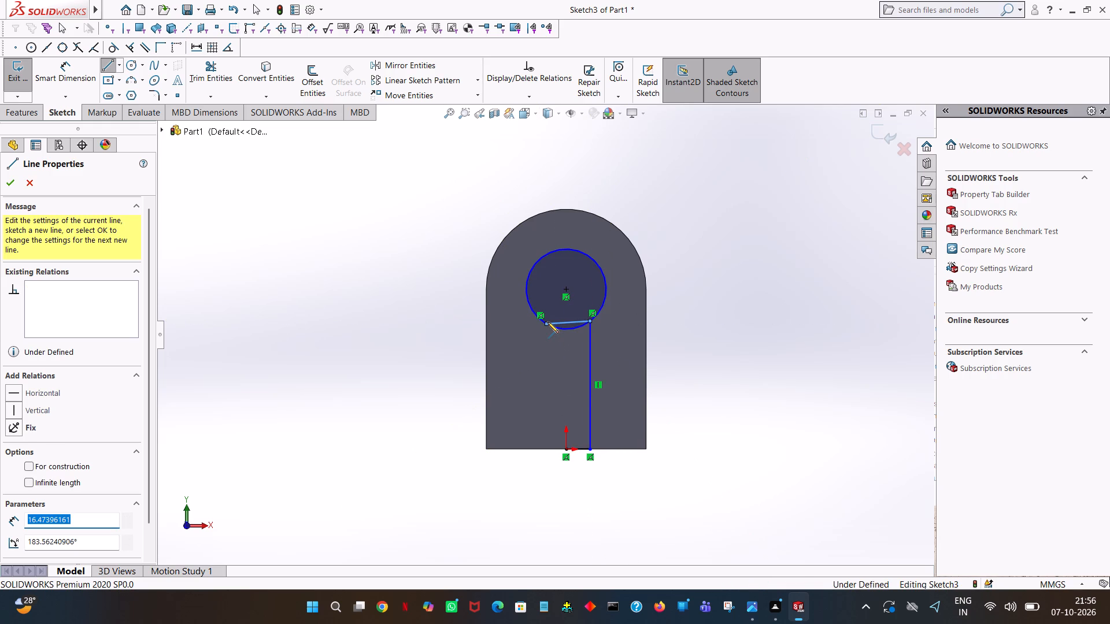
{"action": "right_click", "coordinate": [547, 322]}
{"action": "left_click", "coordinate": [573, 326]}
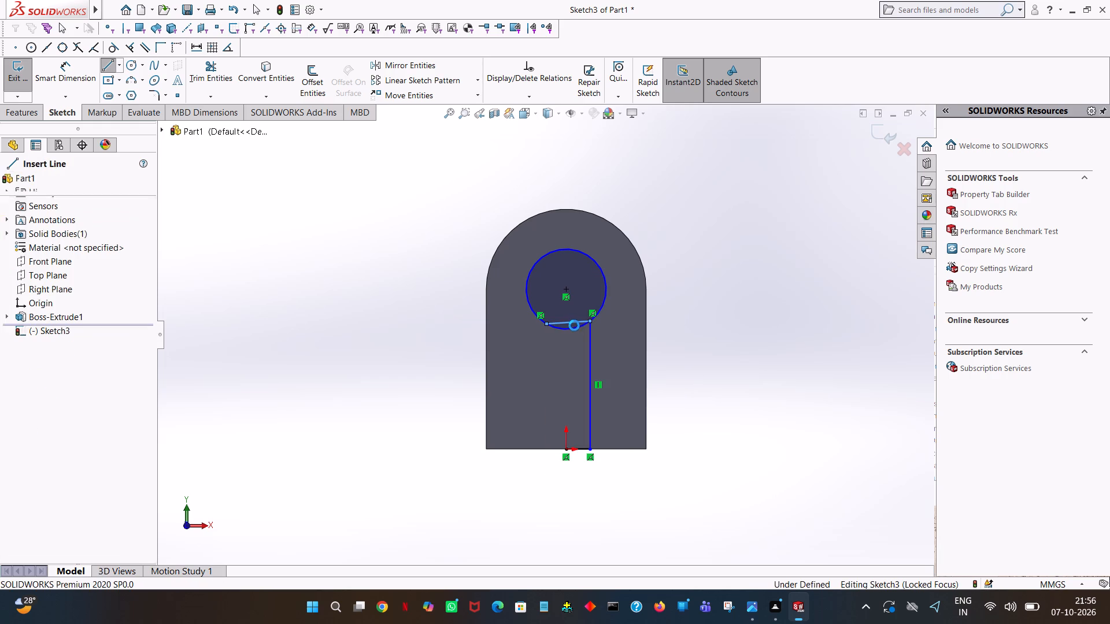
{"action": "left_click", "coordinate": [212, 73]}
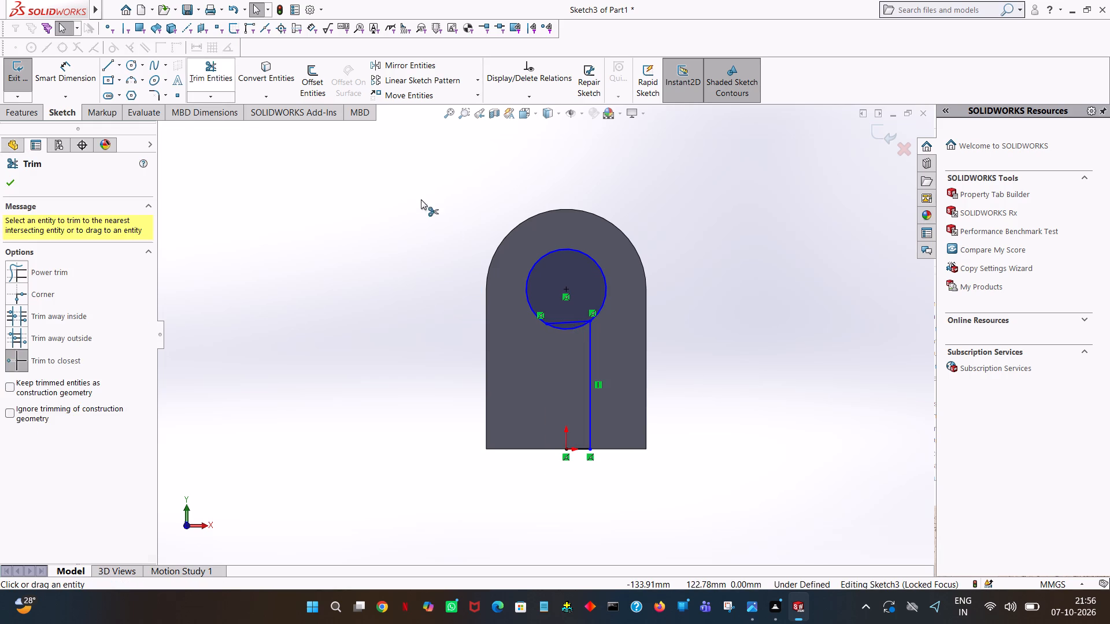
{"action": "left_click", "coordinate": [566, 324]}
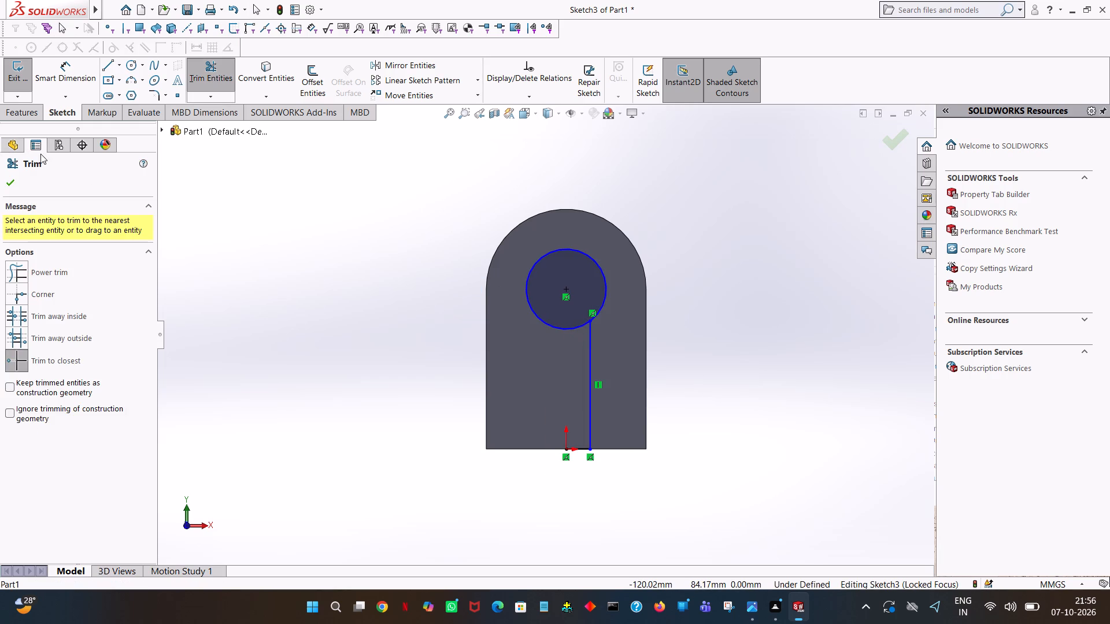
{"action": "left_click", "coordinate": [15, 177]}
Draw a horizontal line leftward from the vertical line's upper end and set its length to 18 mm.
{"action": "left_click", "coordinate": [105, 65]}
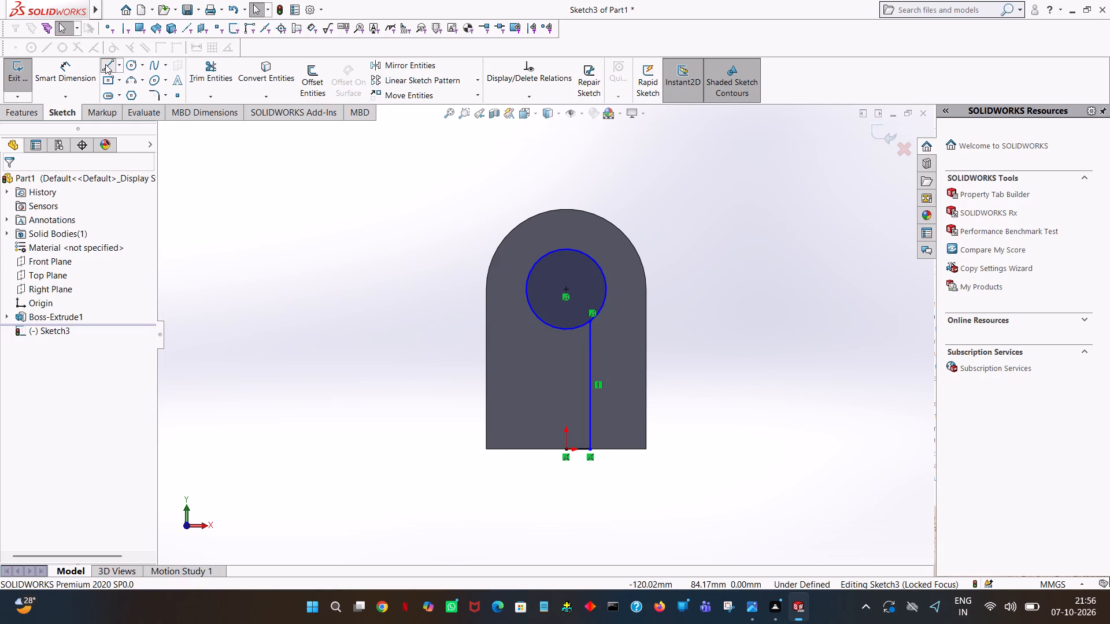
{"action": "left_click", "coordinate": [590, 320]}
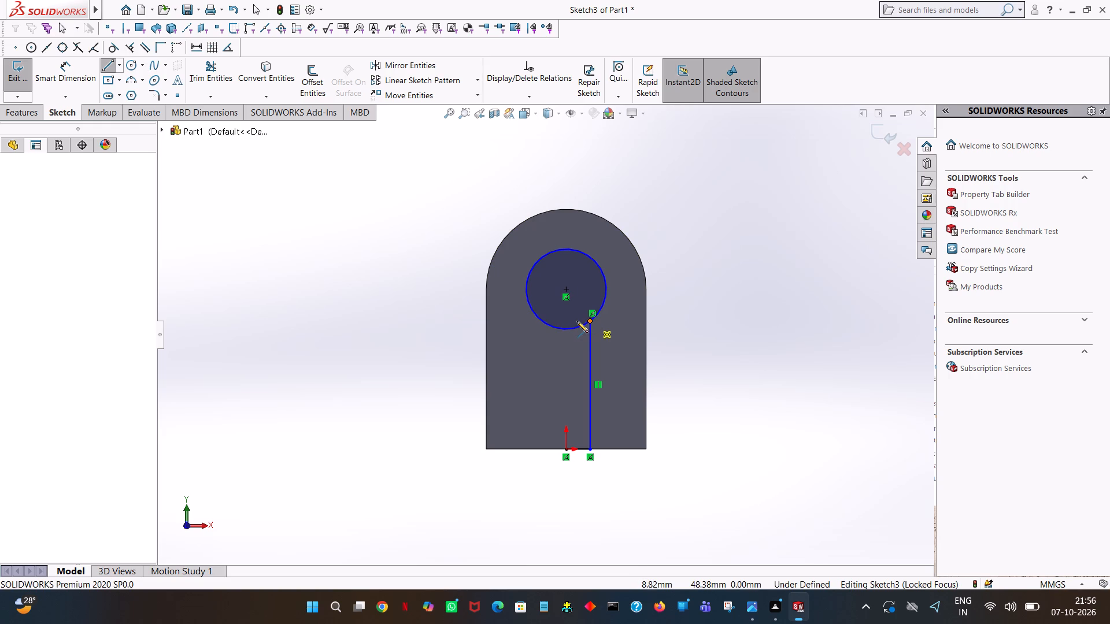
{"action": "left_click", "coordinate": [499, 320]}
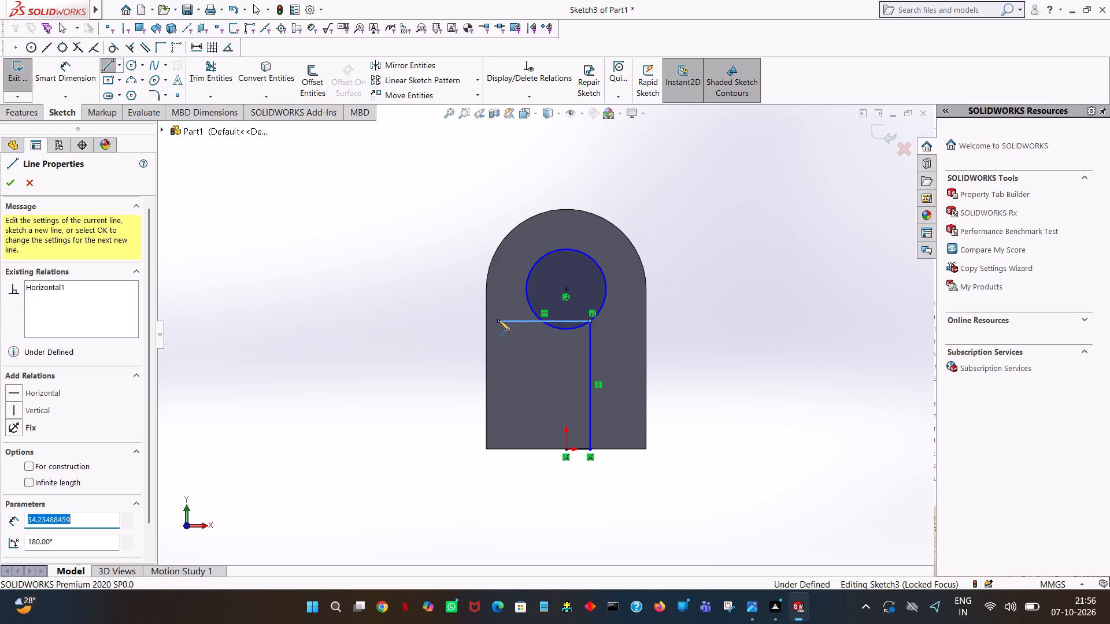
{"action": "right_click", "coordinate": [417, 287]}
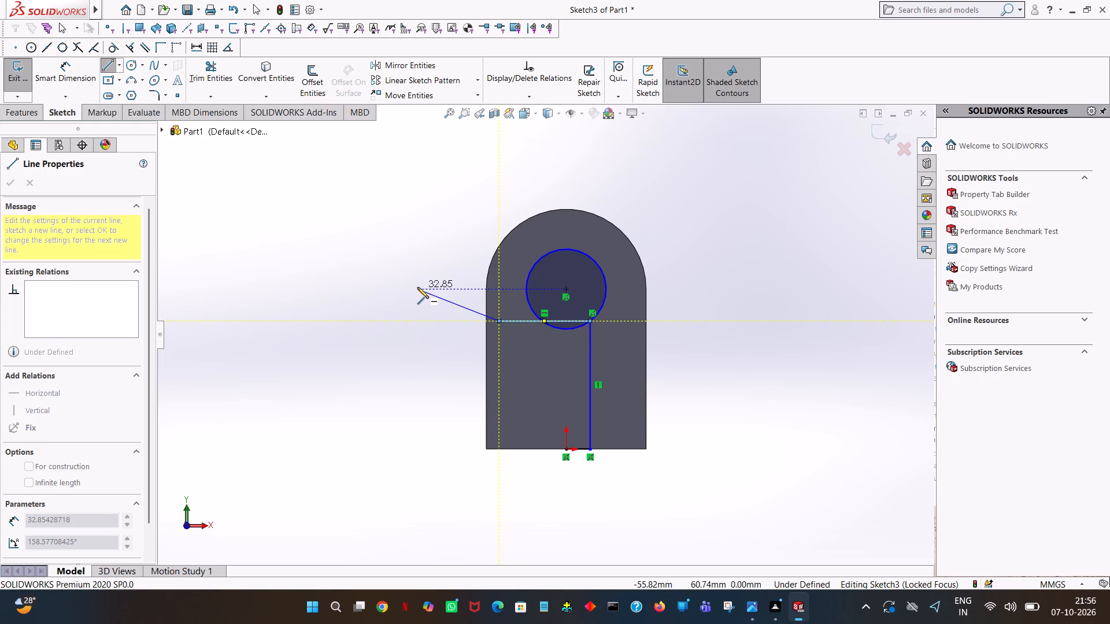
{"action": "left_click", "coordinate": [435, 300]}
{"action": "left_click", "coordinate": [515, 321]}
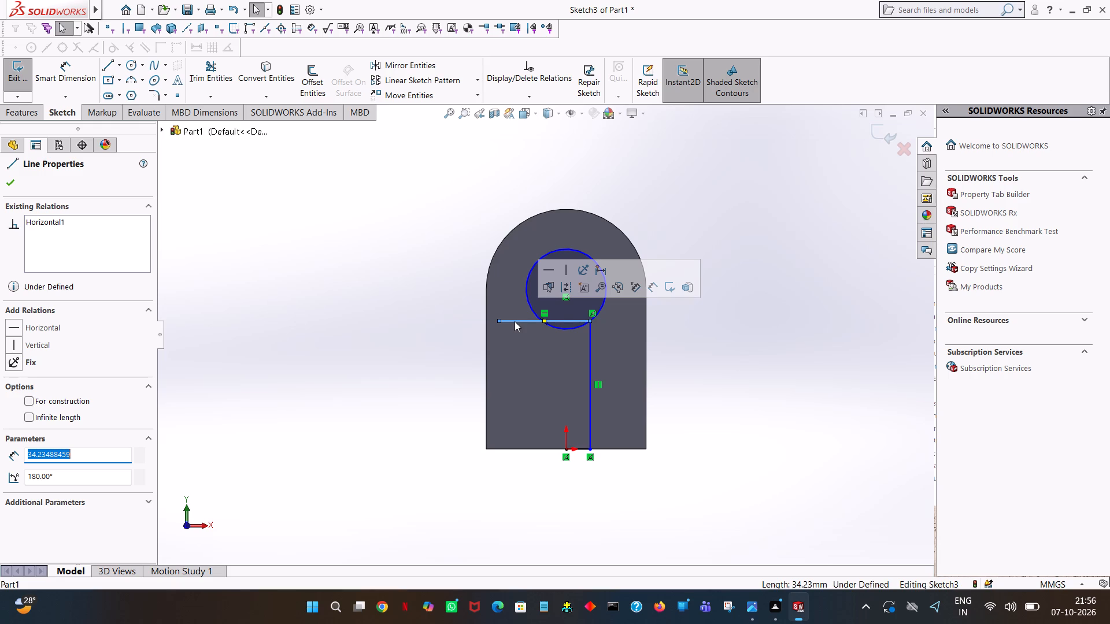
{"action": "type", "text": "18"}
{"action": "key", "text": "Return"}
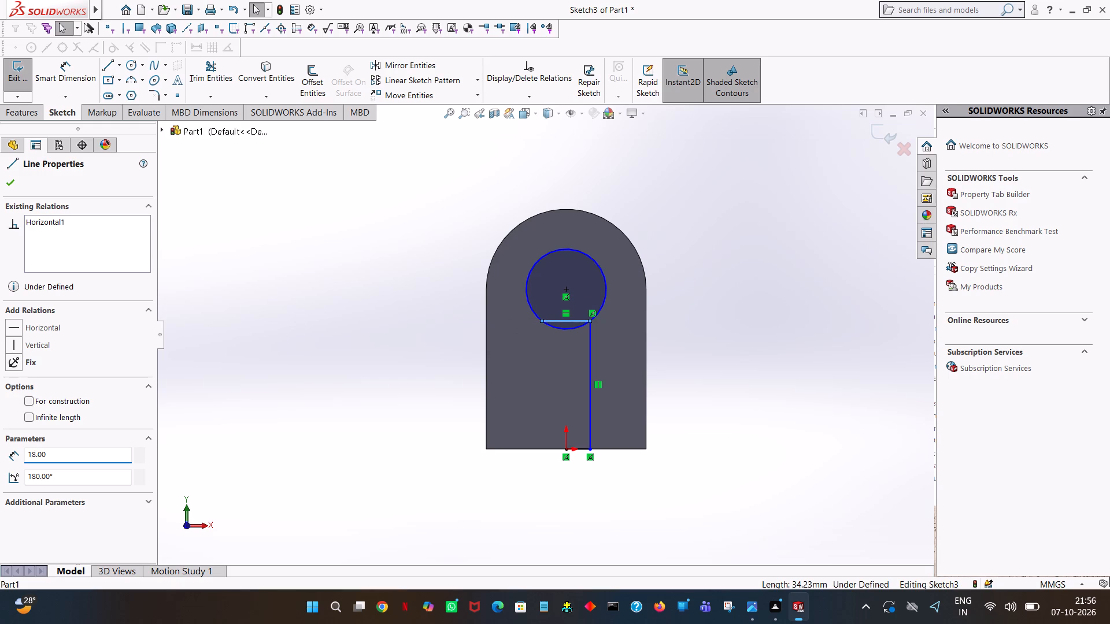
{"action": "left_click", "coordinate": [279, 220]}
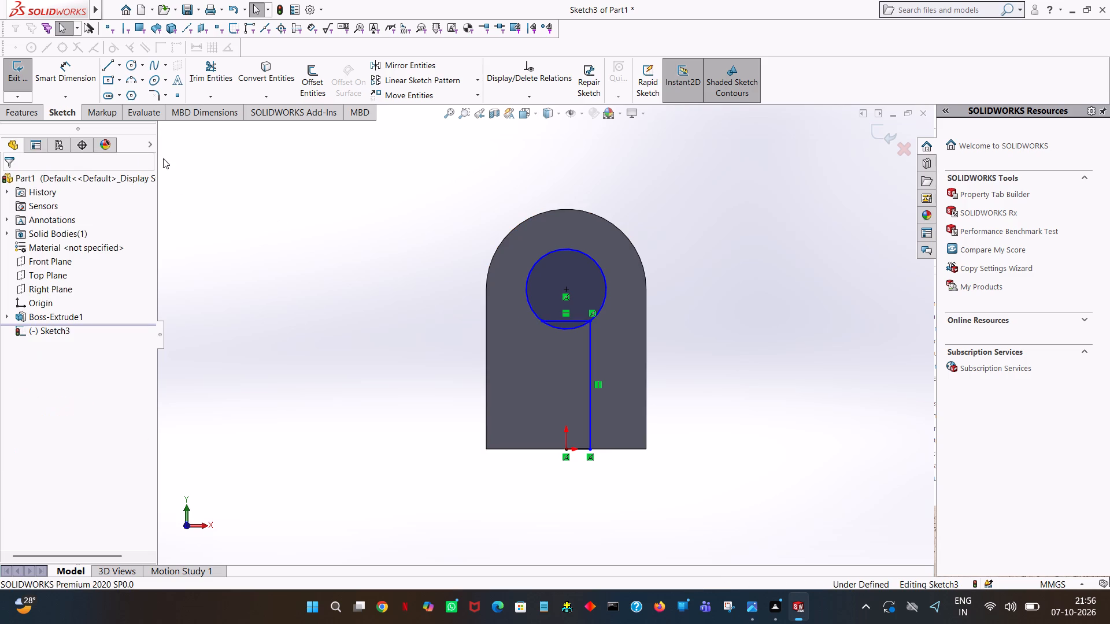
Draw a 48 mm vertical line from the horizontal line's left end down to the block's bottom edge.
{"action": "left_click", "coordinate": [107, 66]}
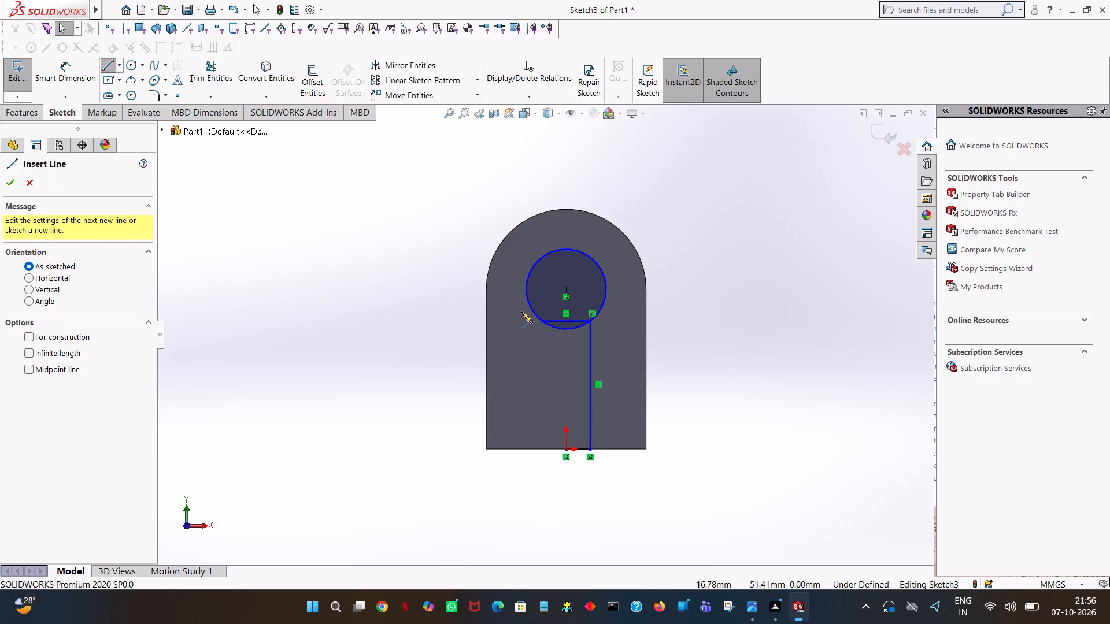
{"action": "left_click", "coordinate": [542, 321]}
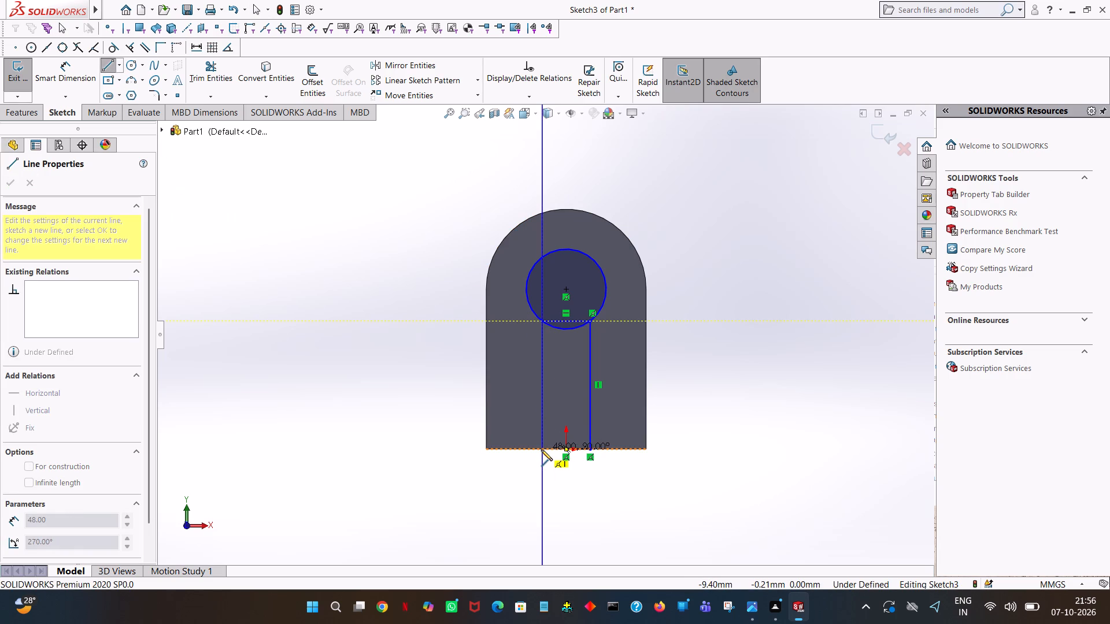
{"action": "left_click", "coordinate": [541, 450]}
{"action": "right_click", "coordinate": [541, 450]}
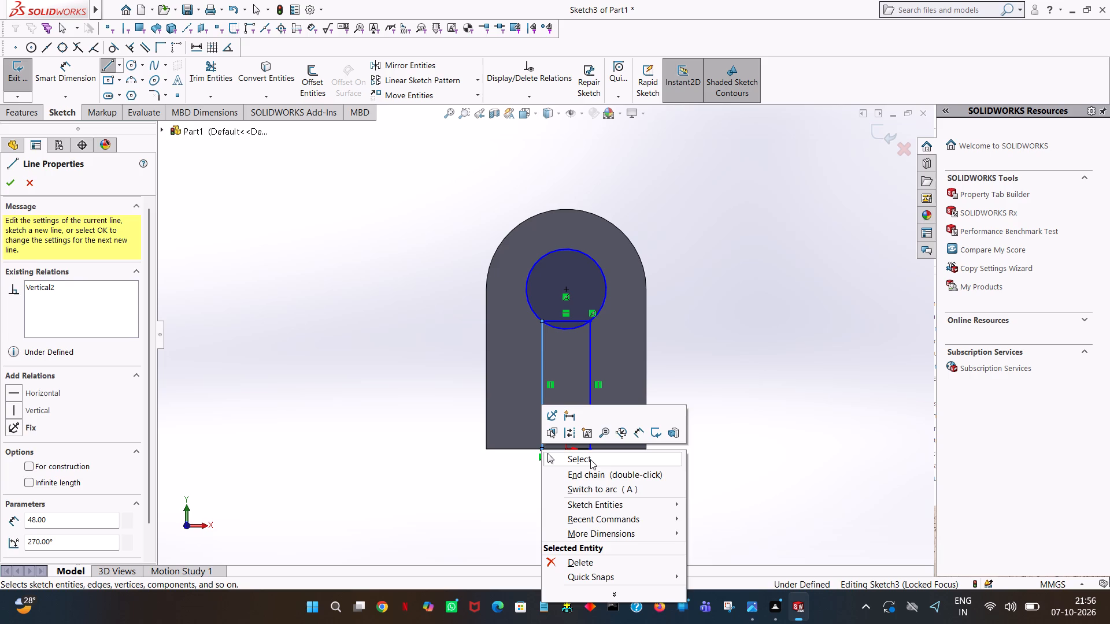
{"action": "left_click", "coordinate": [590, 459]}
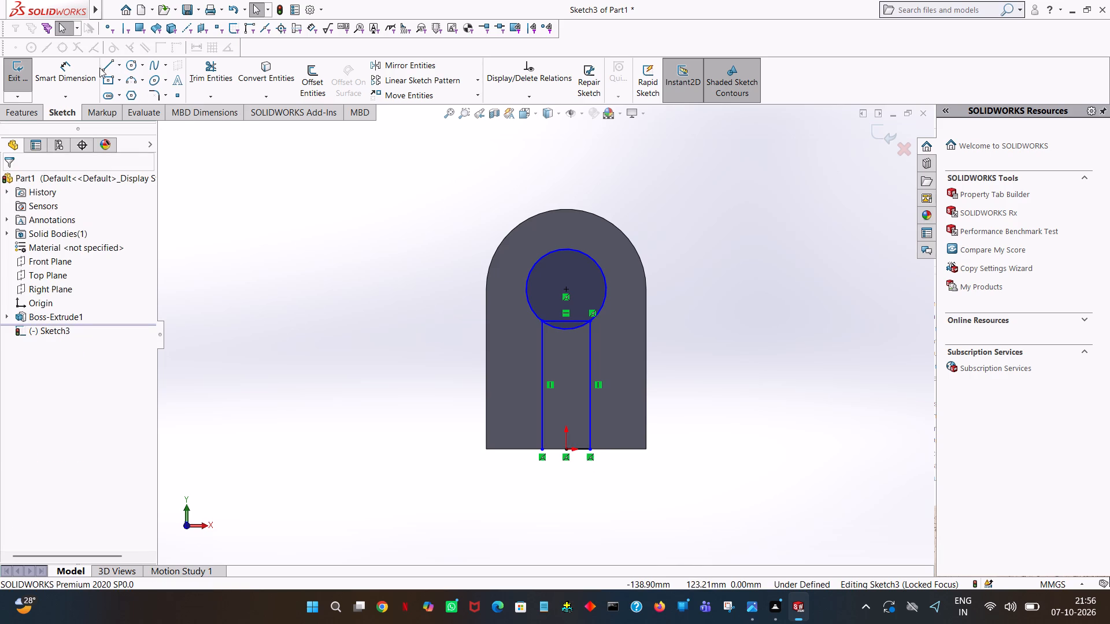
Trim the 18 mm horizontal line and the circle's lower arc between the two vertical lines to form a keyhole outline.
{"action": "left_click", "coordinate": [208, 76]}
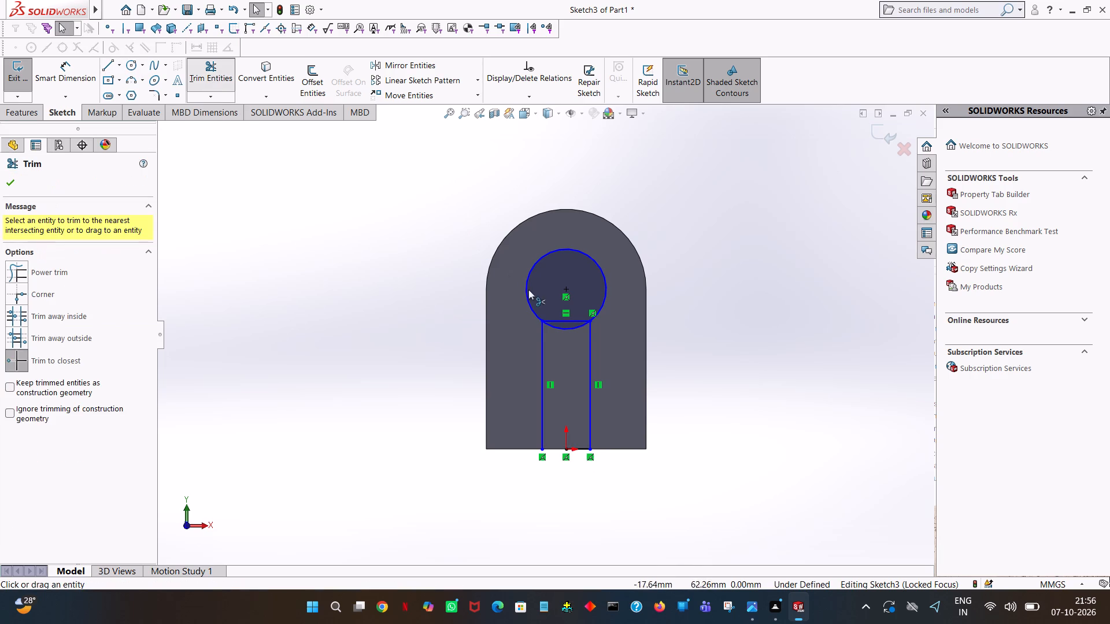
{"action": "left_click", "coordinate": [563, 318]}
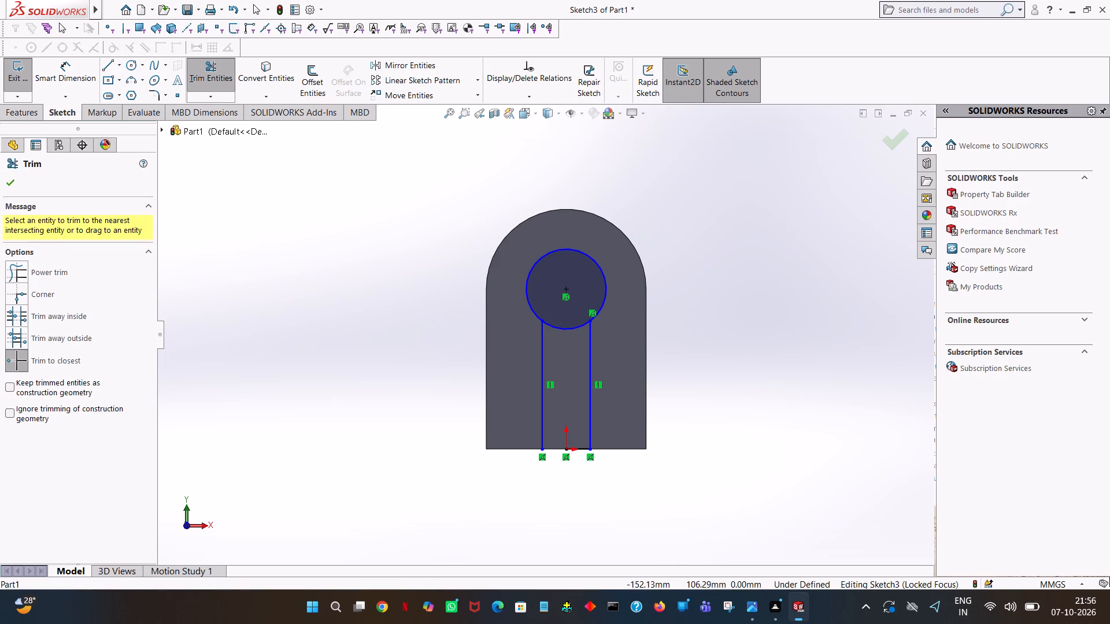
{"action": "left_click", "coordinate": [573, 329]}
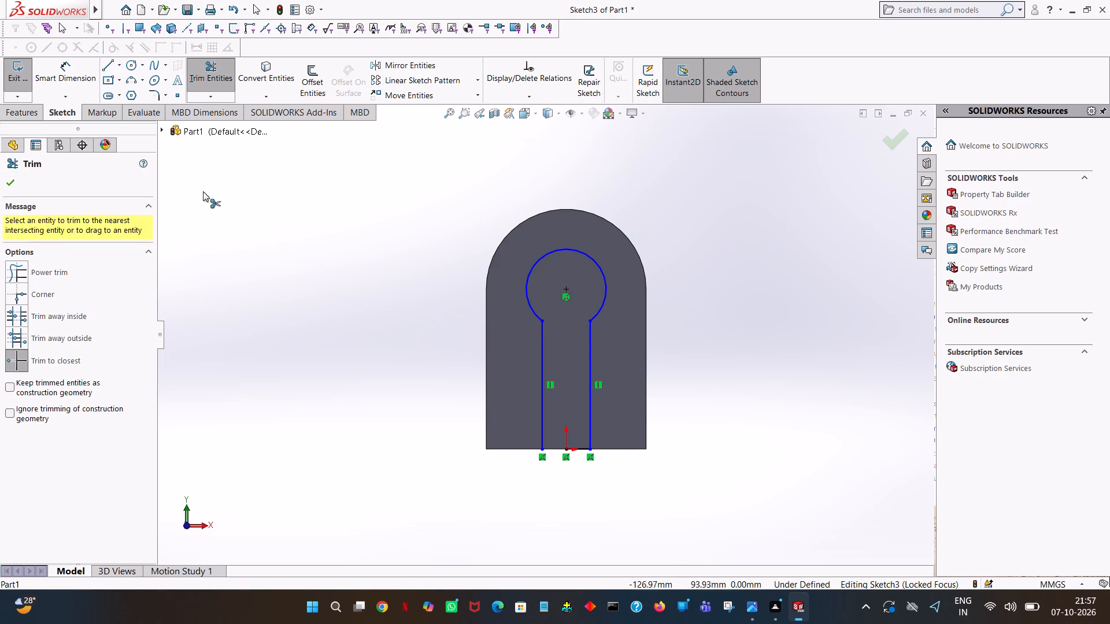
{"action": "left_click", "coordinate": [16, 187]}
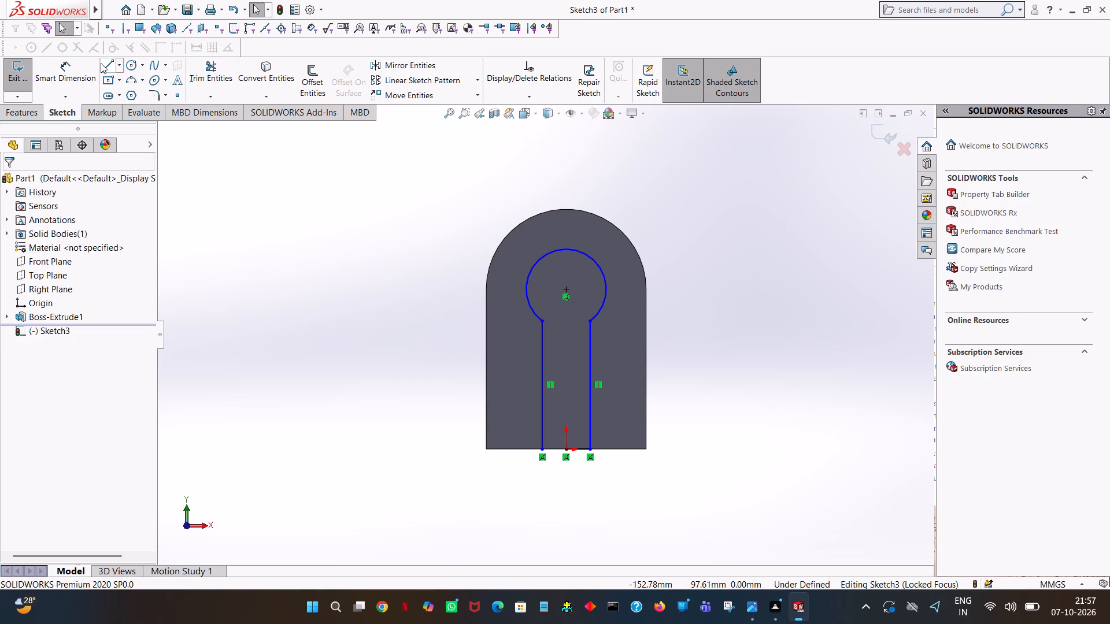
Close the keyhole outline with a 9 mm horizontal line along the block's bottom edge from the left vertical line's lower end to the origin.
{"action": "left_click", "coordinate": [102, 63]}
{"action": "left_click", "coordinate": [545, 450]}
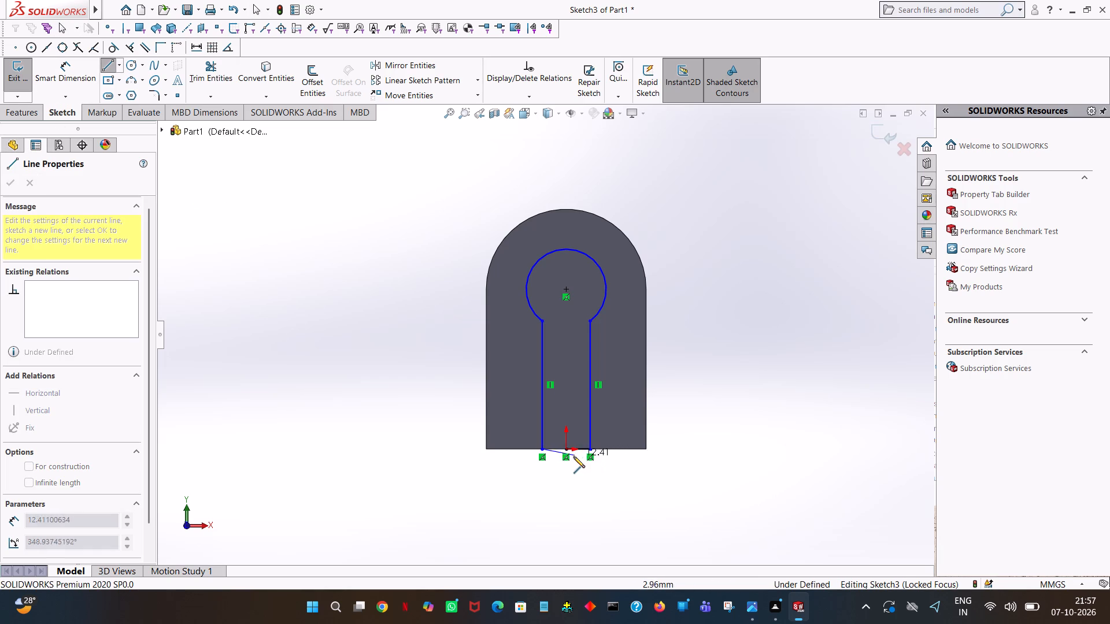
{"action": "left_click", "coordinate": [569, 450]}
{"action": "right_click", "coordinate": [569, 451]}
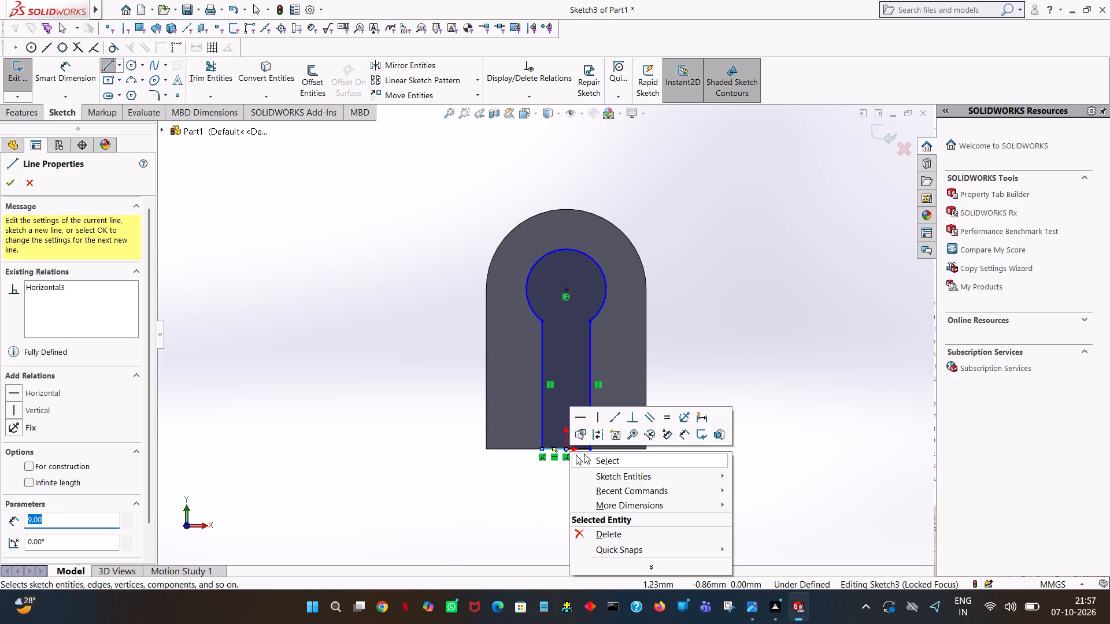
{"action": "left_click", "coordinate": [593, 458]}
{"action": "left_click", "coordinate": [732, 197]}
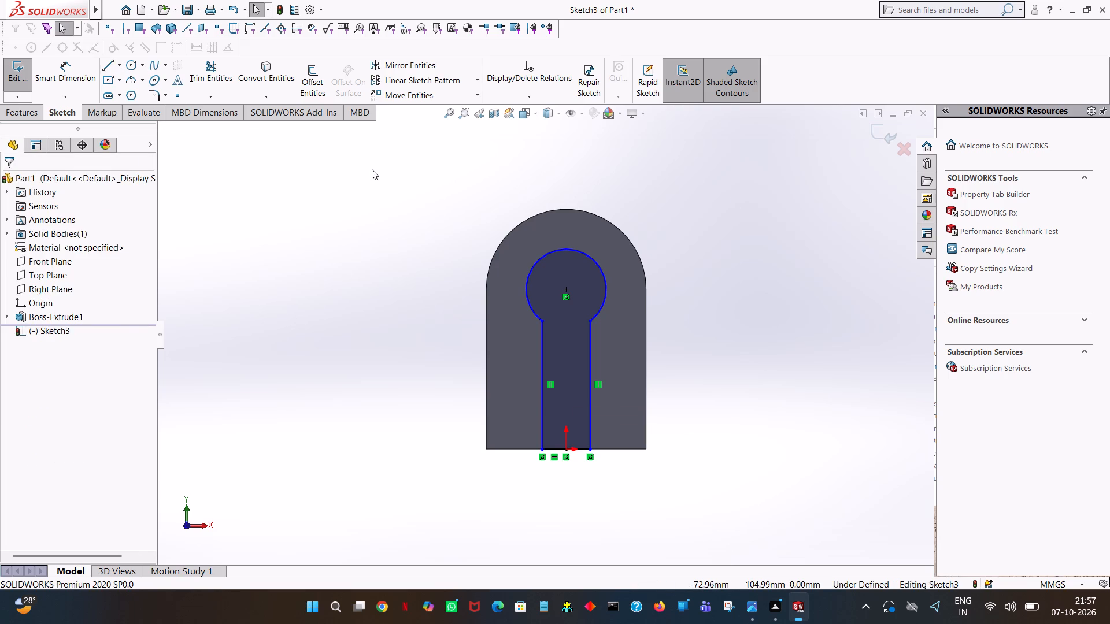
Cut-extrude the keyhole profile through the block with a blind depth of 64 mm.
{"action": "middle_click_drag", "start_coordinate": [323, 241], "coordinate": [333, 245]}
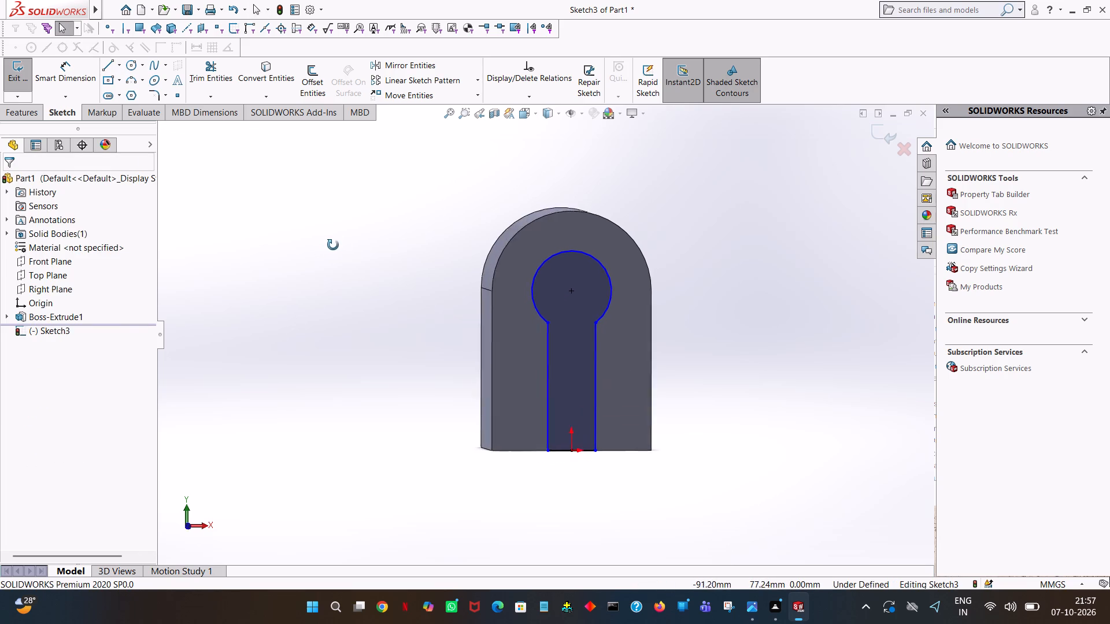
{"action": "middle_click_drag", "start_coordinate": [333, 245], "coordinate": [397, 252]}
{"action": "left_click", "coordinate": [24, 108]}
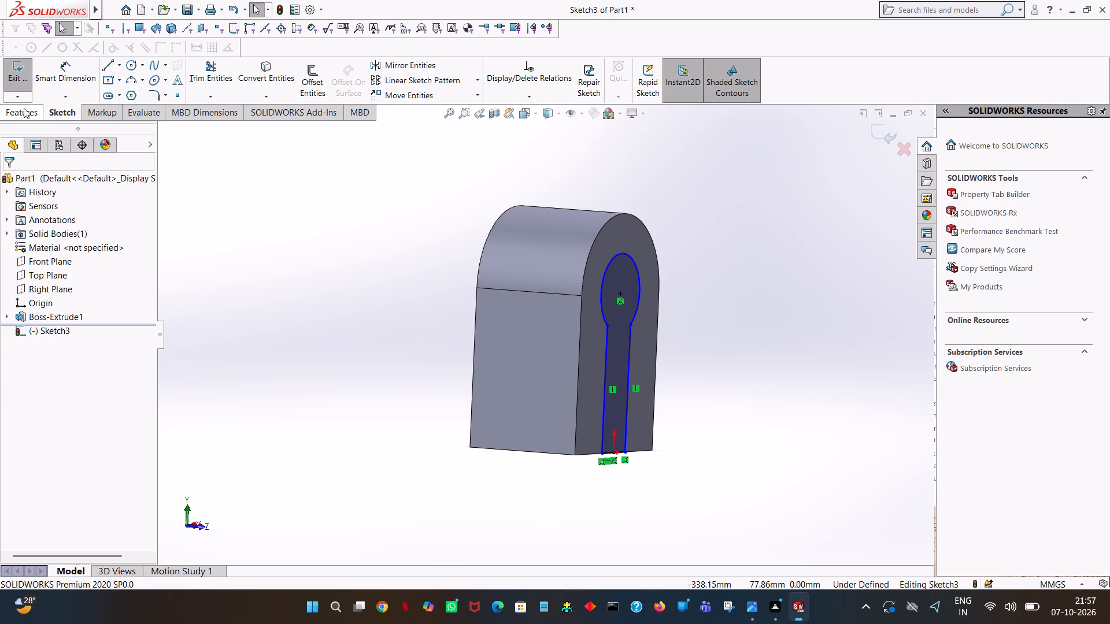
{"action": "left_click", "coordinate": [212, 77]}
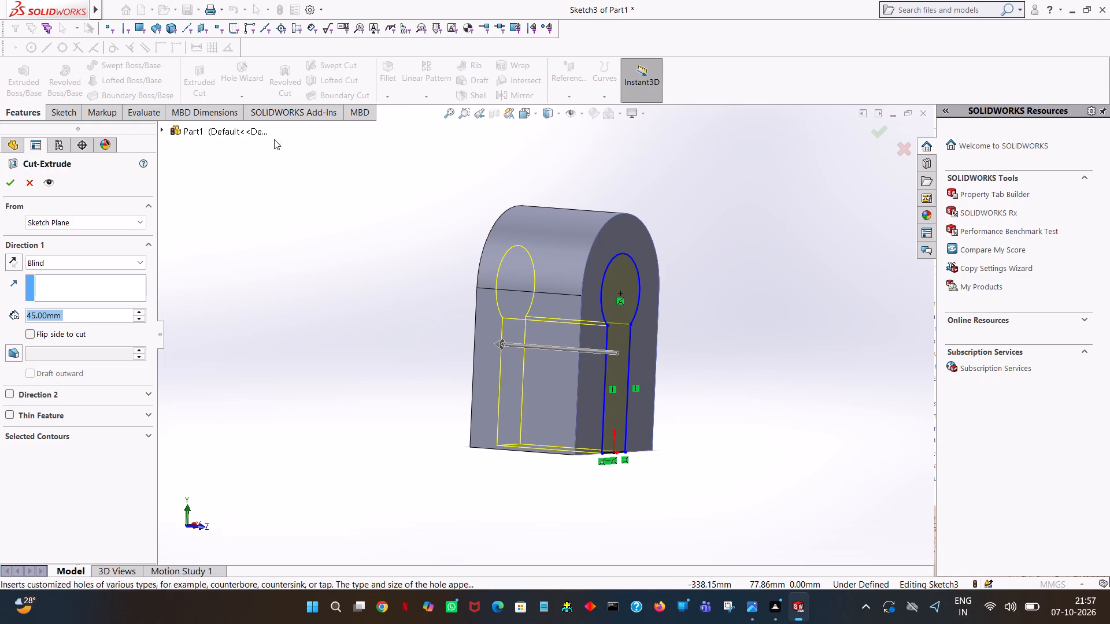
{"action": "middle_click_drag", "start_coordinate": [413, 230], "coordinate": [457, 235]}
{"action": "left_click_drag", "start_coordinate": [492, 341], "coordinate": [454, 344]}
{"action": "left_click", "coordinate": [6, 180]}
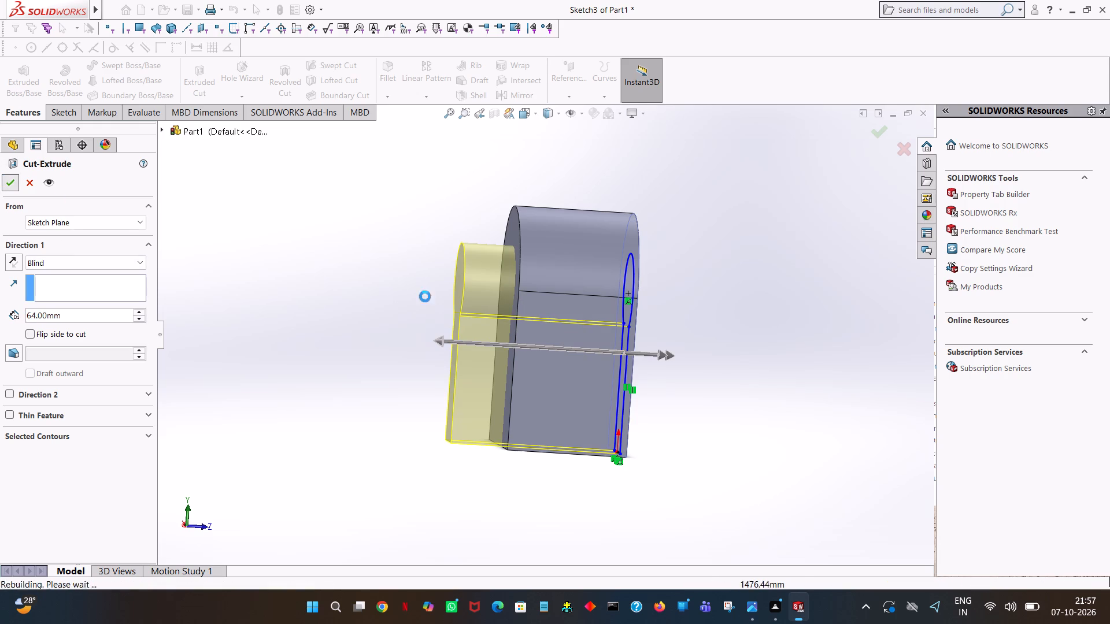
Start an extruded cut sketch on the block's flat side face below the rounded top and view it face-on.
{"action": "left_click", "coordinate": [767, 343]}
{"action": "middle_click_drag", "start_coordinate": [767, 344], "coordinate": [667, 329]}
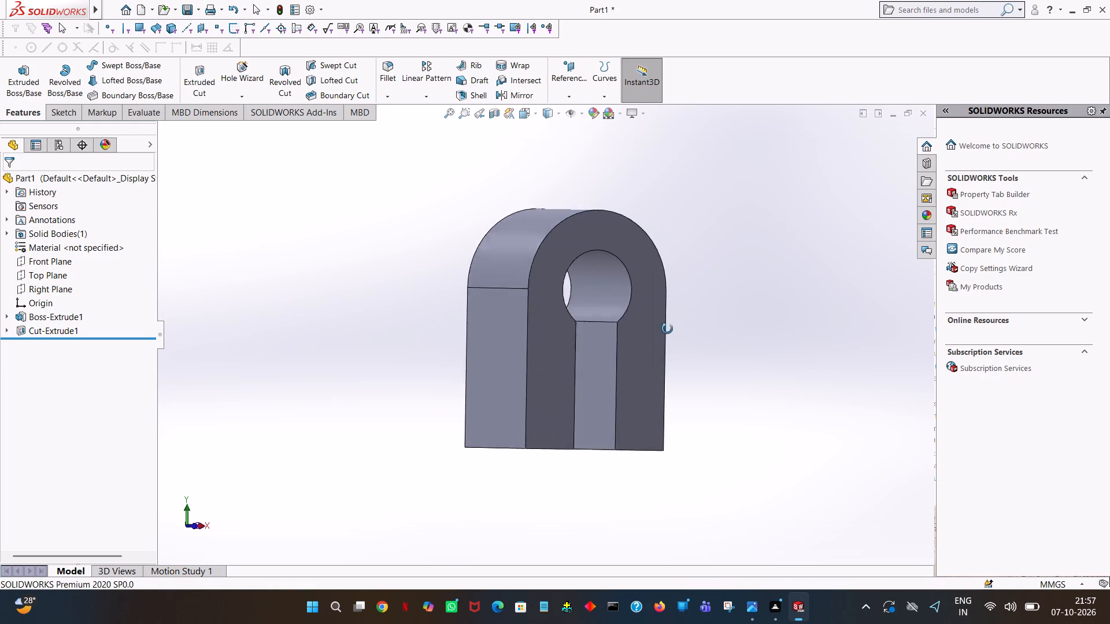
{"action": "middle_click_drag", "start_coordinate": [667, 329], "coordinate": [727, 336]}
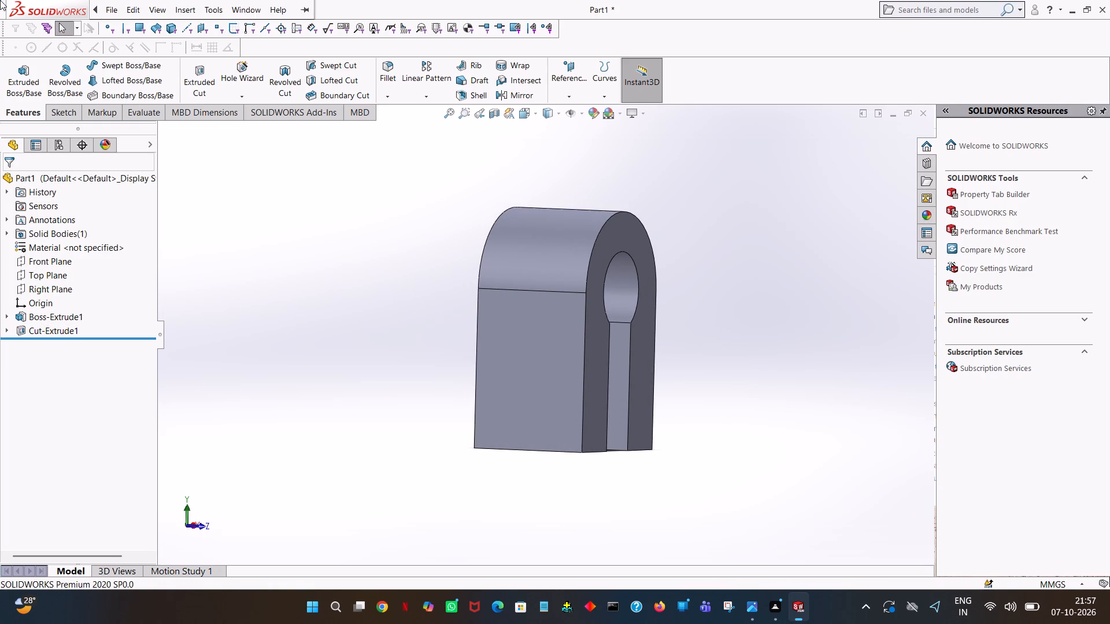
{"action": "left_click_drag", "start_coordinate": [182, 71], "coordinate": [227, 91]}
{"action": "left_click_drag", "start_coordinate": [228, 91], "coordinate": [205, 80]}
{"action": "left_click", "coordinate": [205, 80]}
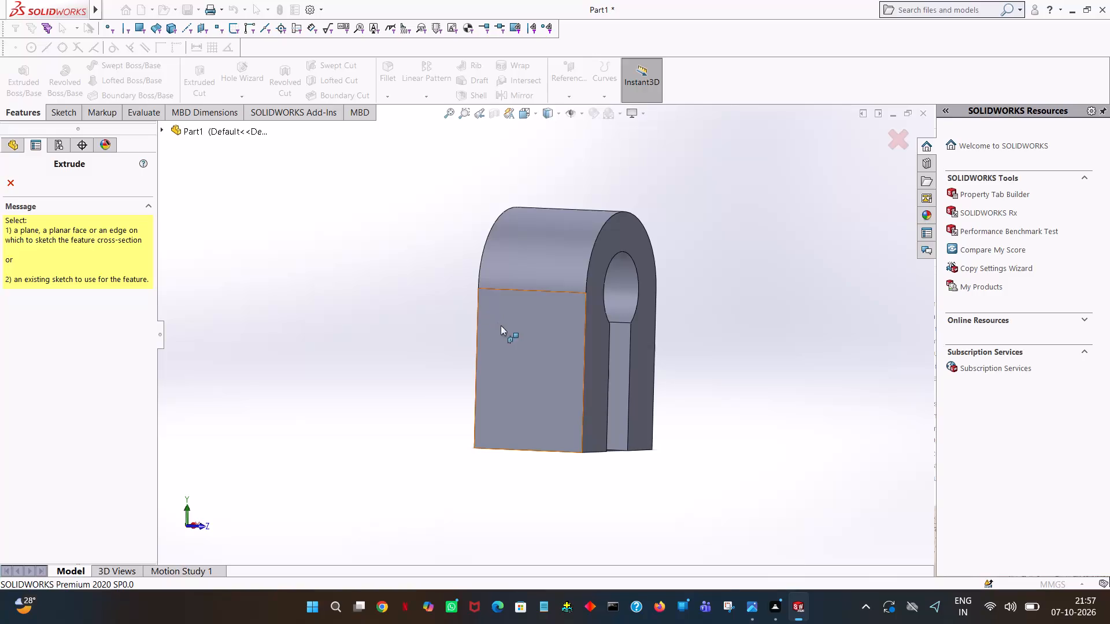
{"action": "left_click", "coordinate": [510, 333]}
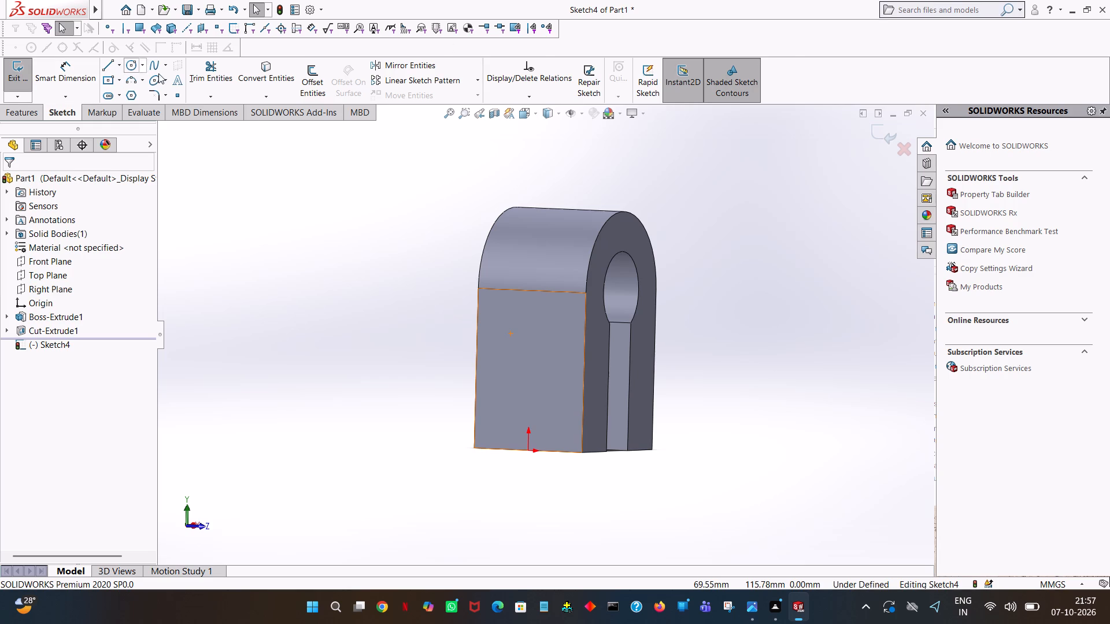
{"action": "key", "text": "space"}
{"action": "left_click", "coordinate": [145, 87]}
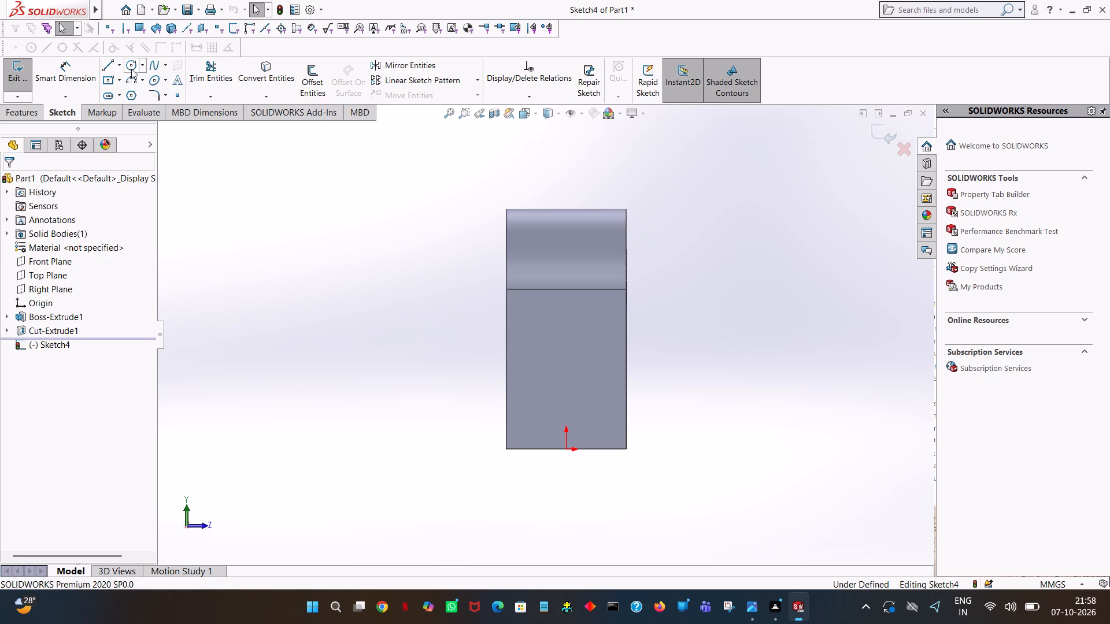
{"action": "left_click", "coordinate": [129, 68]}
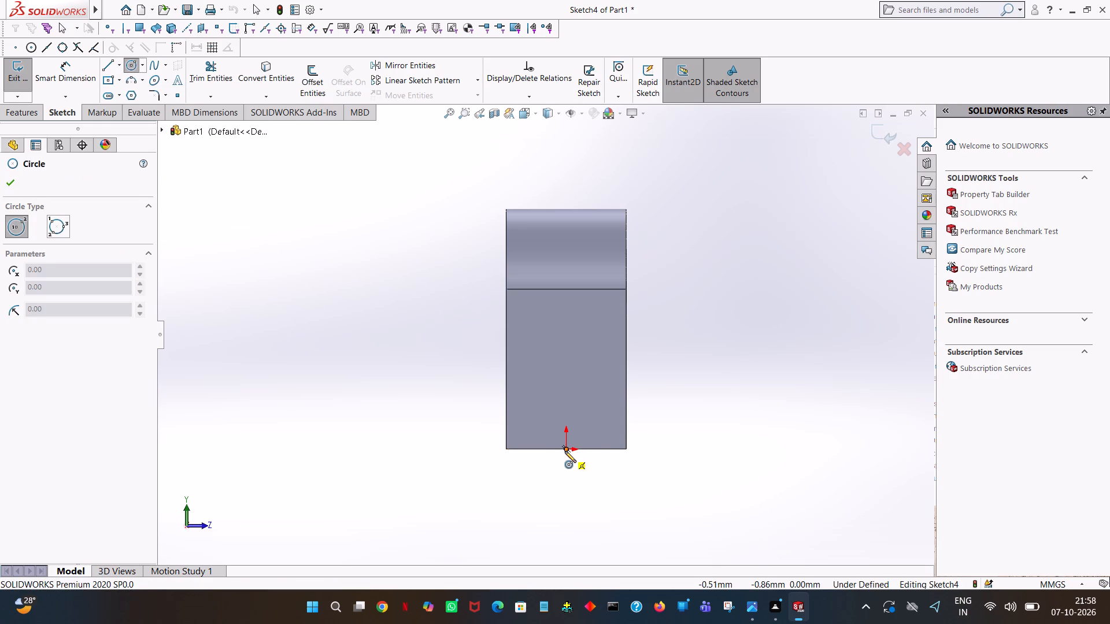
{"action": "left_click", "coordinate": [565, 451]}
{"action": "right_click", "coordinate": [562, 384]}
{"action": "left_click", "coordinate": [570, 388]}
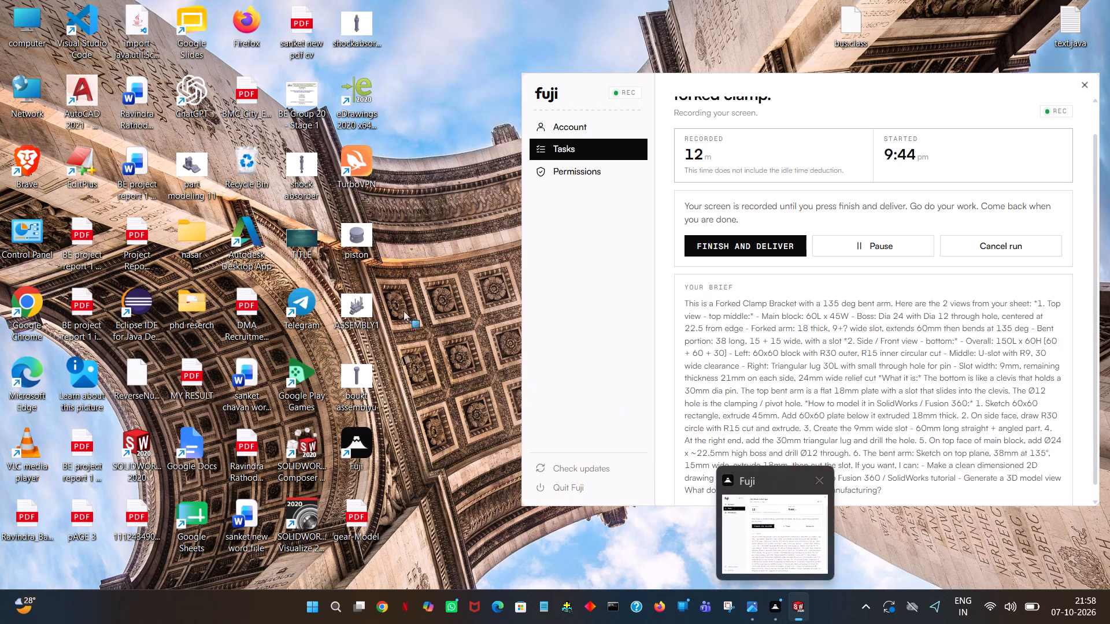
Draw a vertical line up from the origin on the side face and set its length to 24 mm.
{"action": "left_click", "coordinate": [110, 65]}
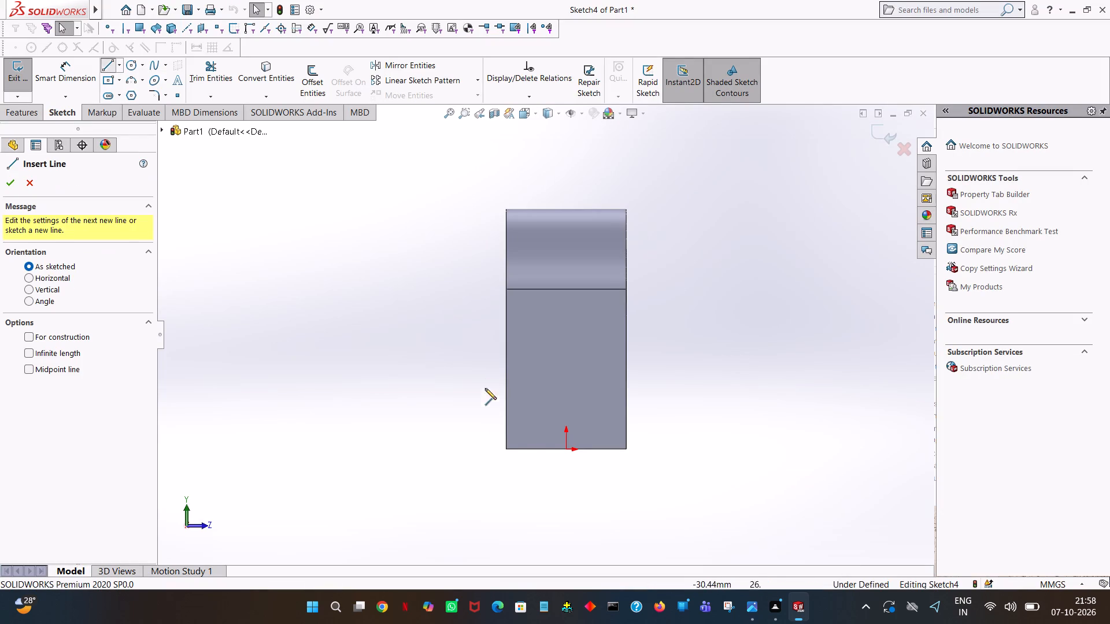
{"action": "left_click", "coordinate": [566, 450]}
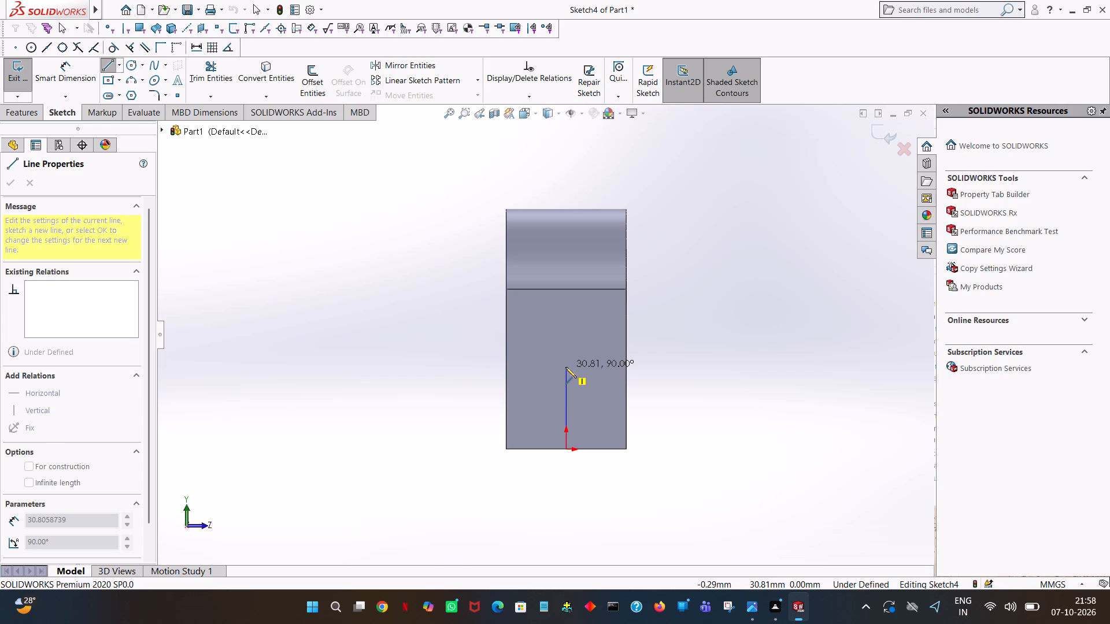
{"action": "left_click", "coordinate": [565, 367]}
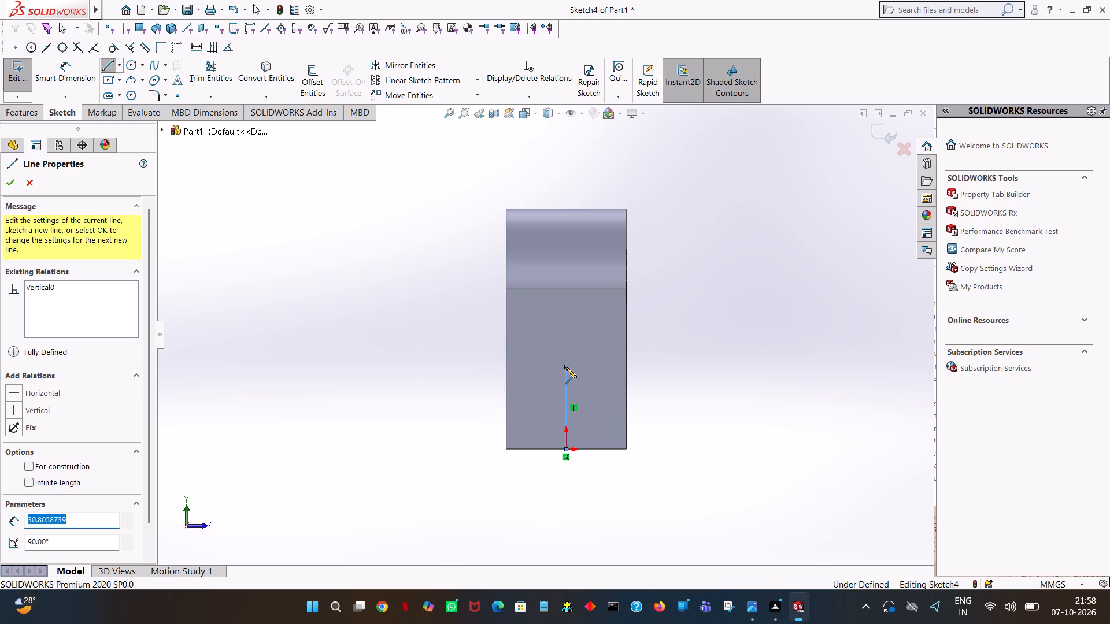
{"action": "type", "text": "24"}
{"action": "key", "text": "Return"}
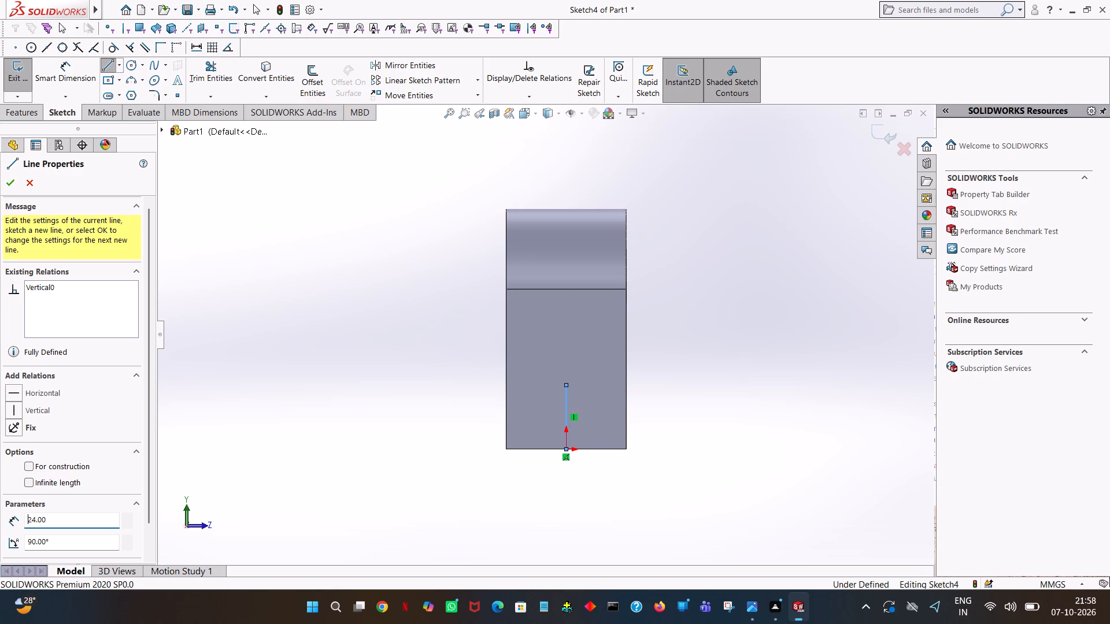
{"action": "right_click", "coordinate": [565, 367]}
{"action": "left_click", "coordinate": [582, 380]}
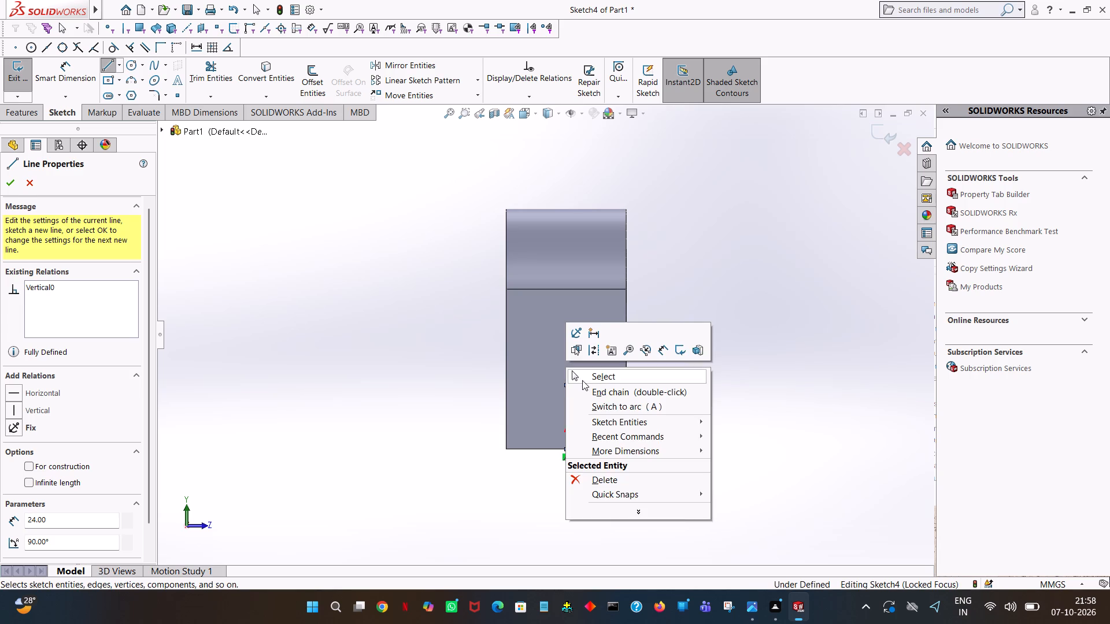
Draw a circle centred on the vertical line's upper end and set its radius to 12 mm.
{"action": "left_click", "coordinate": [125, 65]}
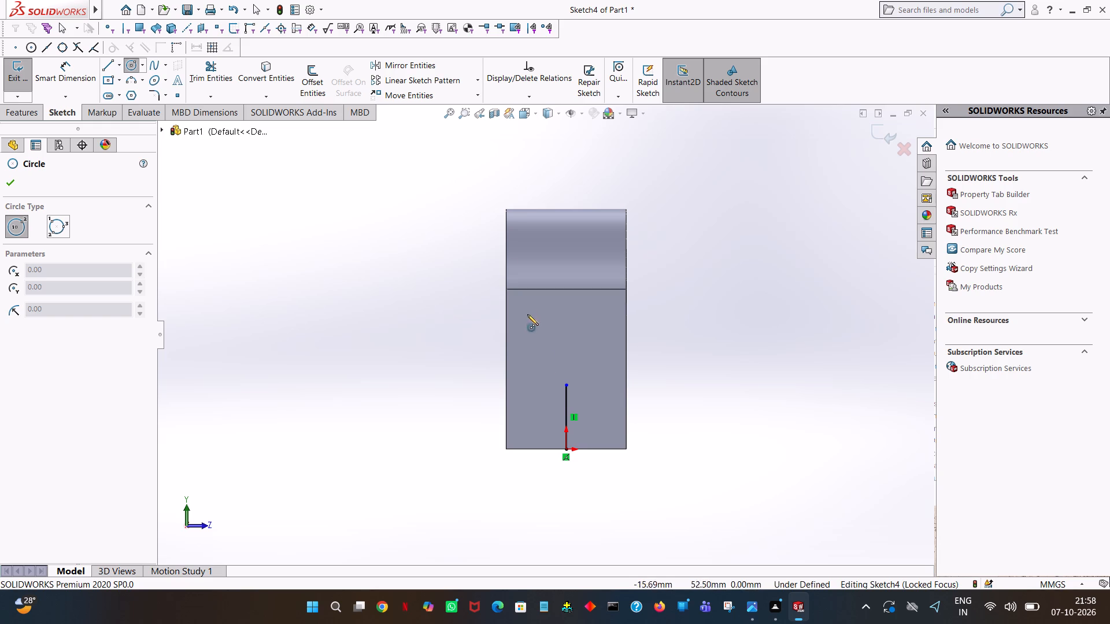
{"action": "left_click", "coordinate": [567, 385]}
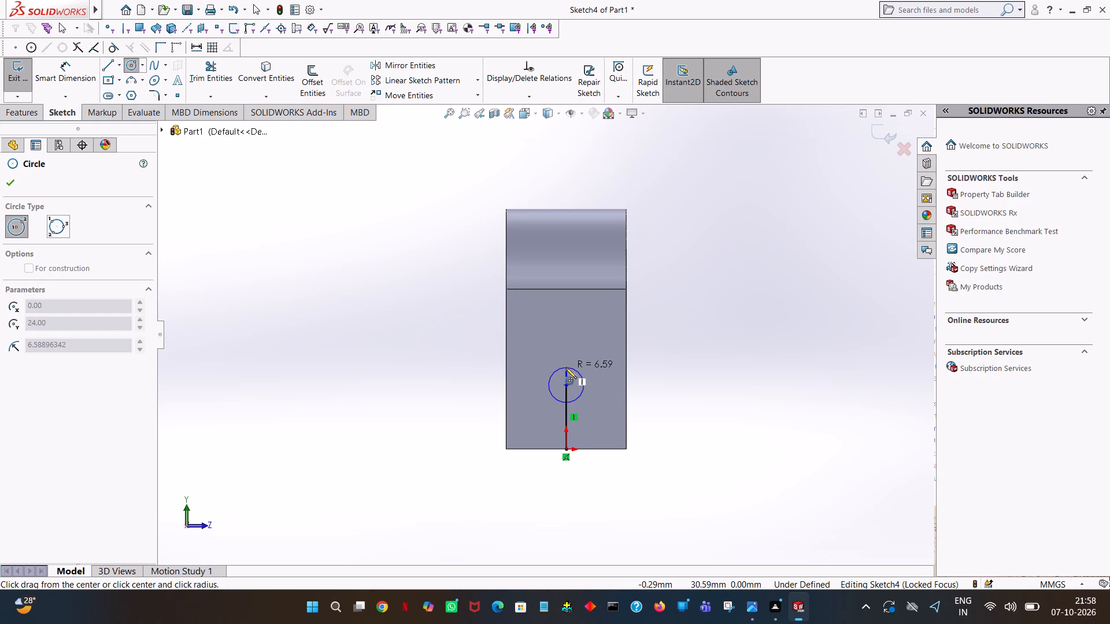
{"action": "left_click", "coordinate": [565, 367]}
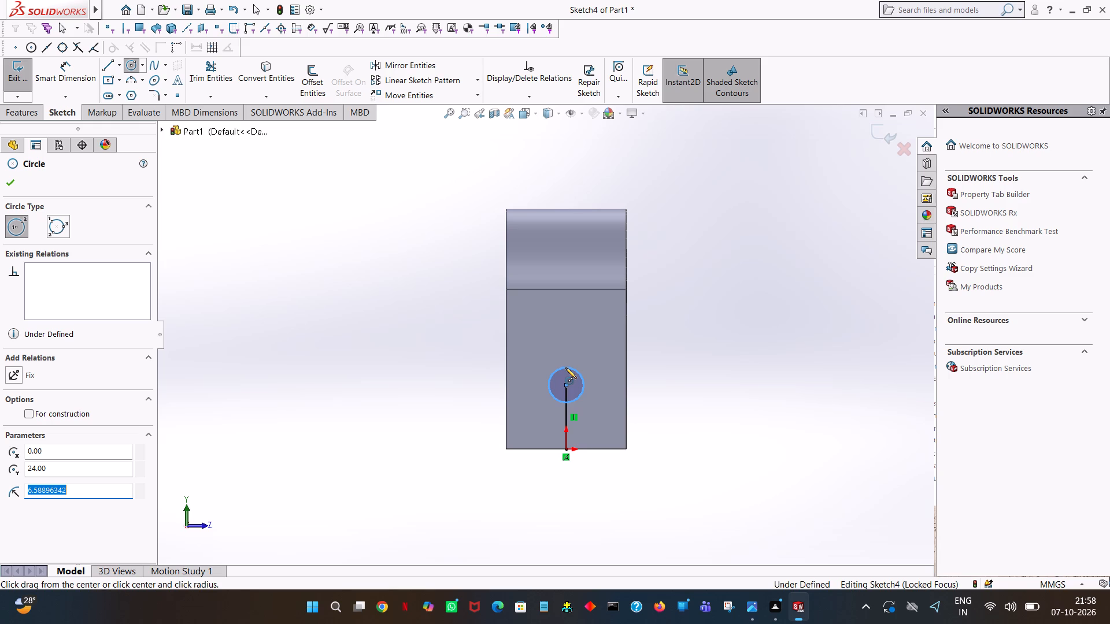
{"action": "type", "text": "12"}
{"action": "key", "text": "Return"}
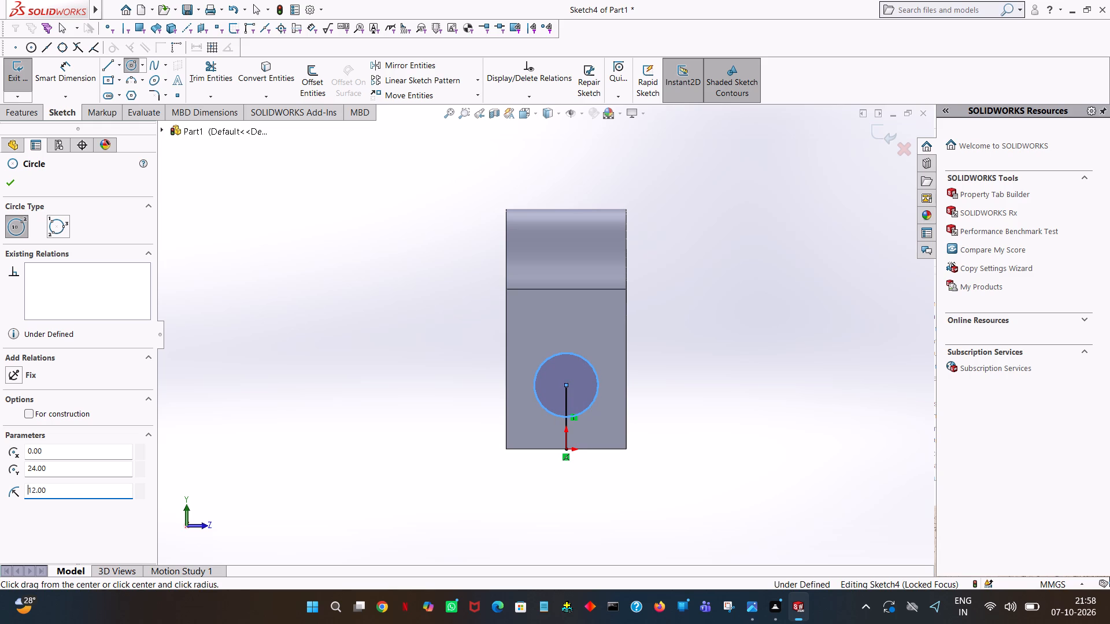
{"action": "left_click", "coordinate": [5, 183]}
Trim away the vertical line inside and below the circle, leaving only the circle in the sketch.
{"action": "left_click", "coordinate": [204, 61]}
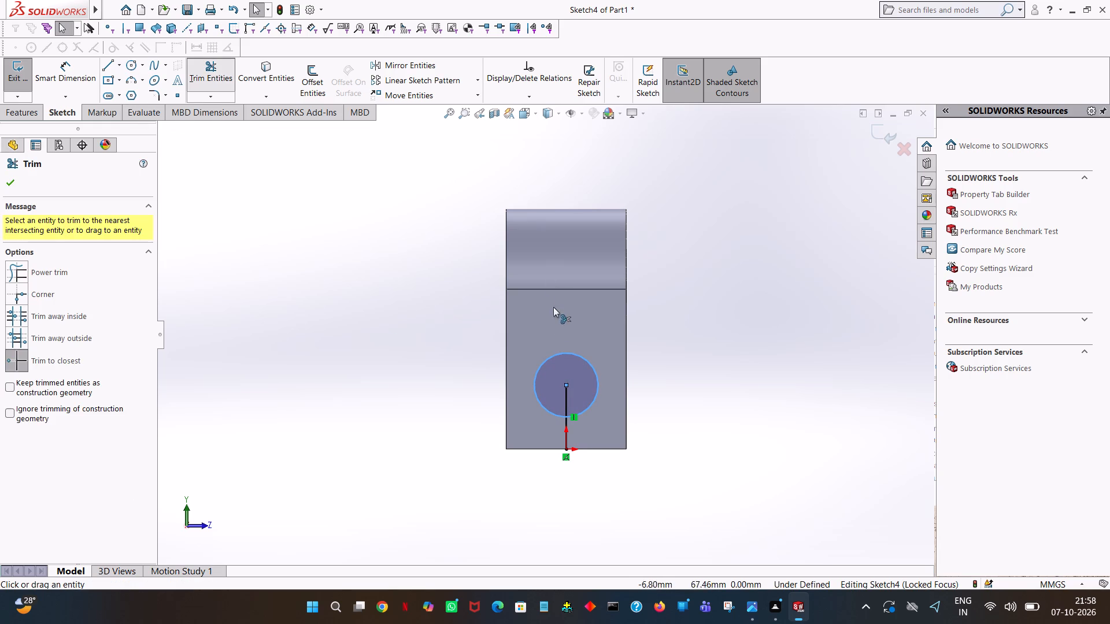
{"action": "left_click", "coordinate": [565, 396]}
{"action": "left_click", "coordinate": [565, 441]}
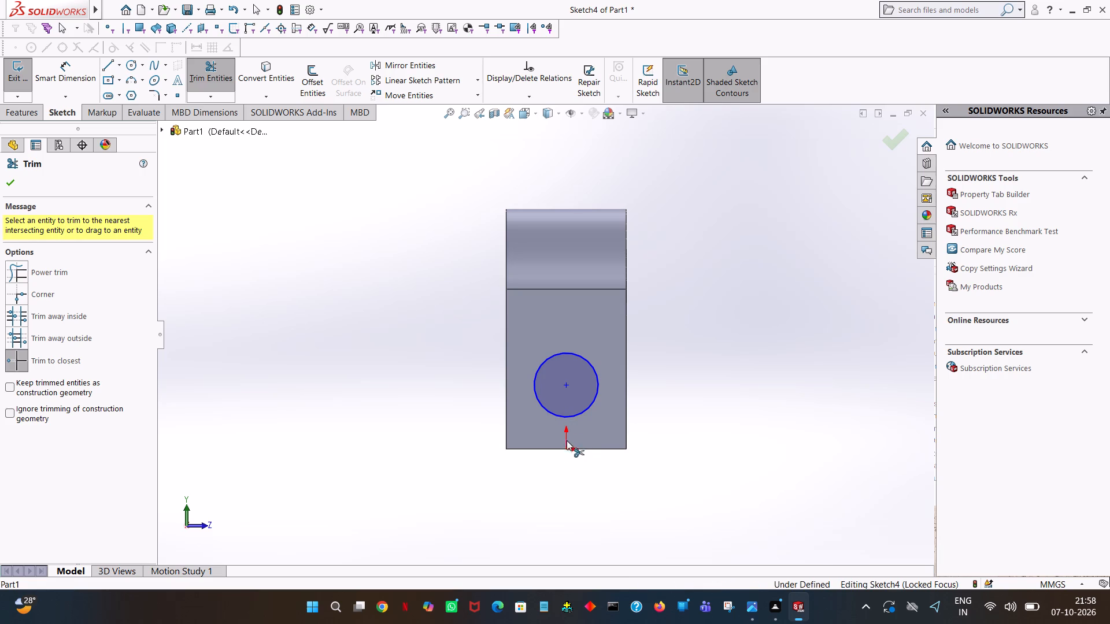
{"action": "middle_click_drag", "start_coordinate": [711, 402], "coordinate": [607, 415]}
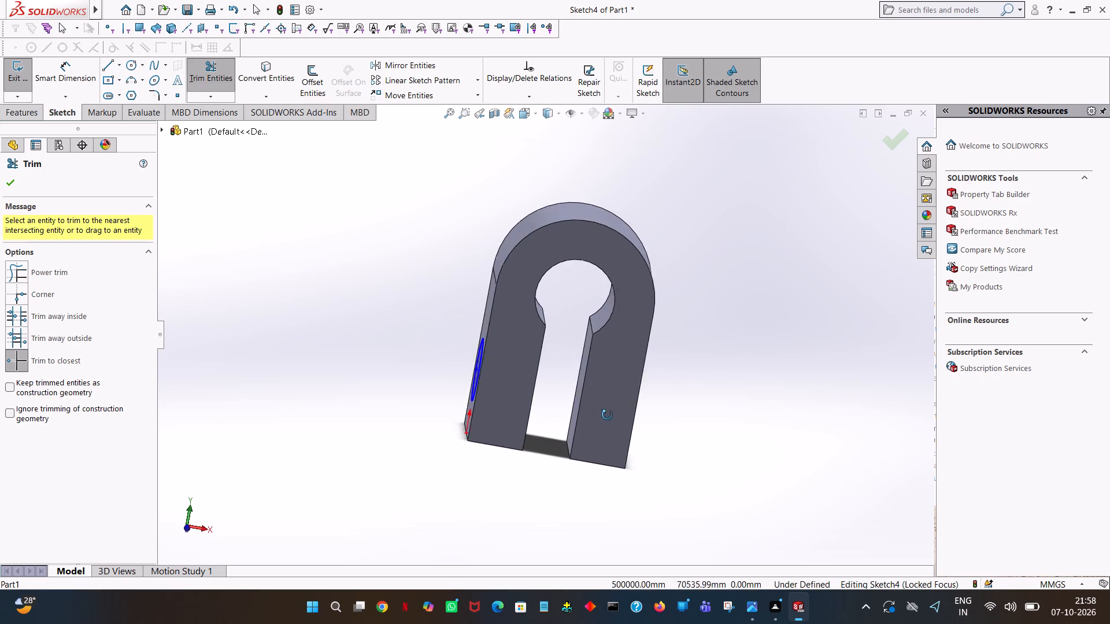
{"action": "middle_click_drag", "start_coordinate": [607, 415], "coordinate": [616, 418]}
{"action": "left_click", "coordinate": [11, 190]}
Start an extruded cut from the side-face circle with a blind depth of 6 mm and inspect its preview.
{"action": "left_click", "coordinate": [10, 111]}
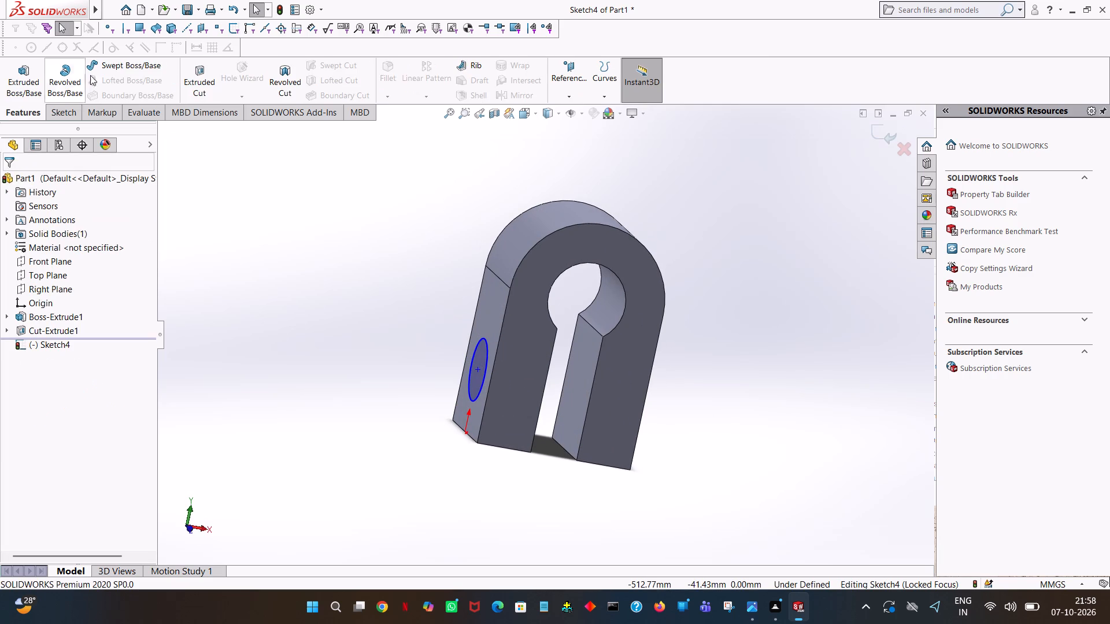
{"action": "left_click", "coordinate": [191, 80]}
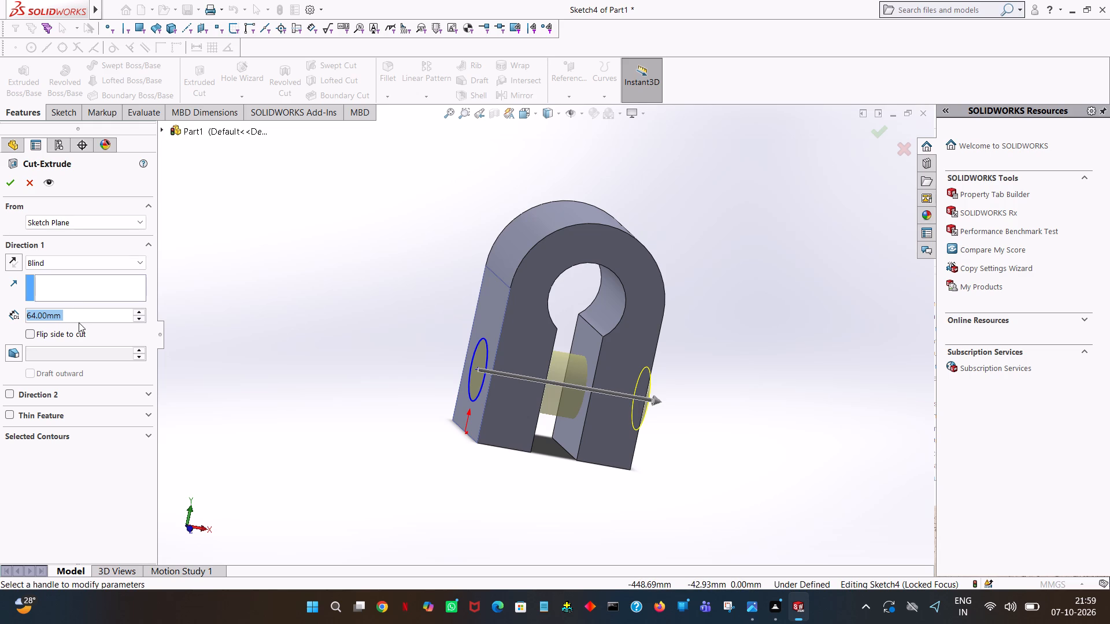
{"action": "key", "text": "6"}
{"action": "left_click", "coordinate": [251, 252]}
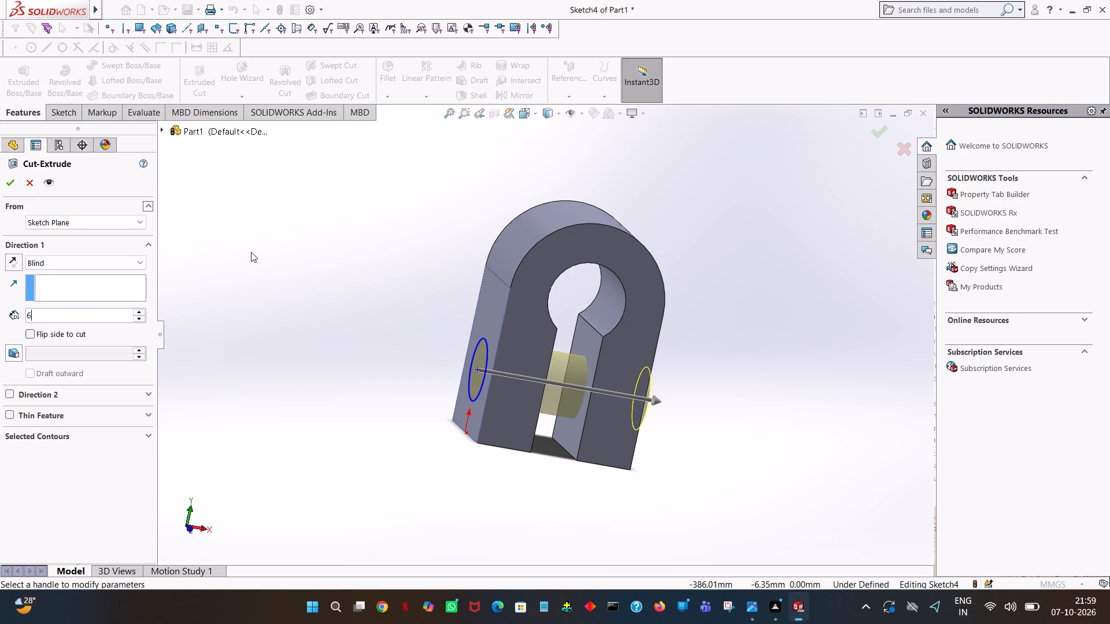
{"action": "middle_click_drag", "start_coordinate": [250, 252], "coordinate": [247, 205]}
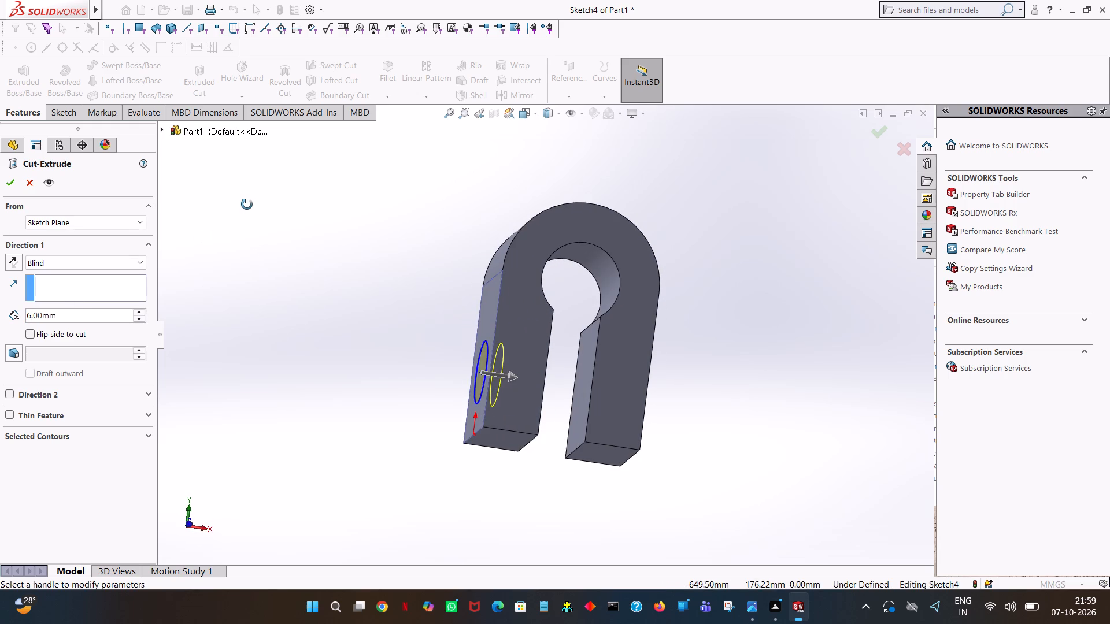
{"action": "middle_click_drag", "start_coordinate": [247, 205], "coordinate": [241, 213]}
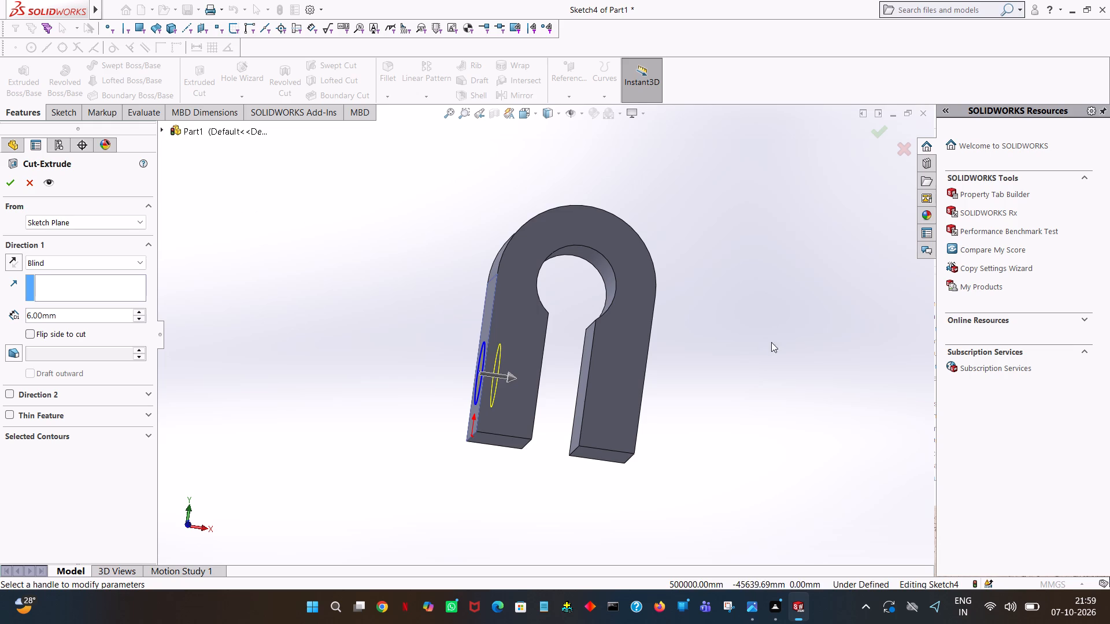
{"action": "middle_click_drag", "start_coordinate": [251, 271], "coordinate": [425, 400]}
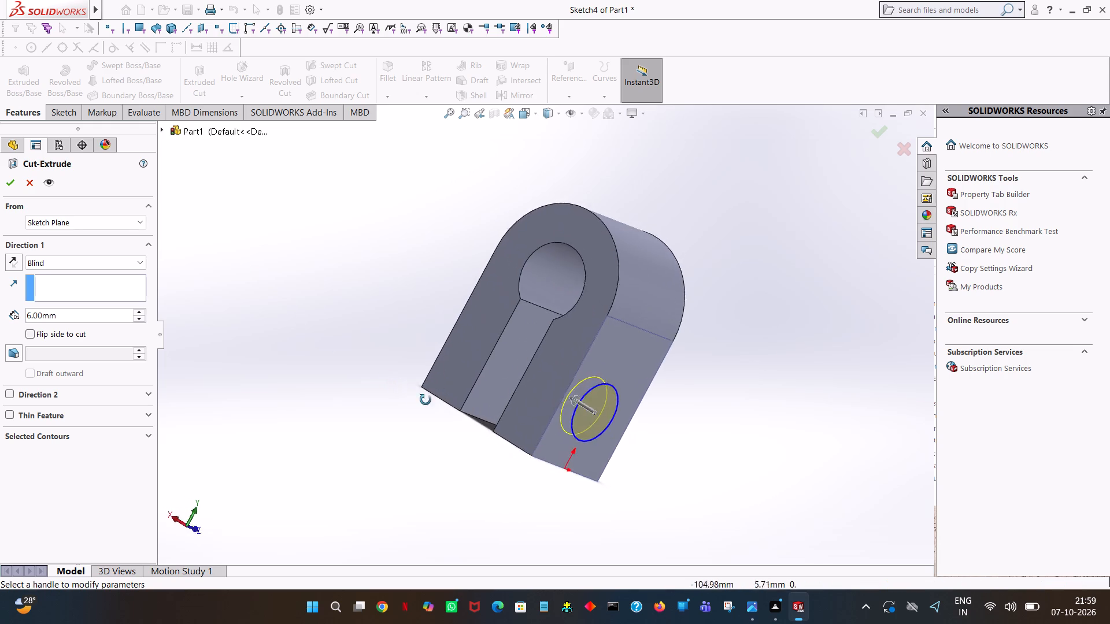
{"action": "middle_click_drag", "start_coordinate": [425, 400], "coordinate": [457, 424]}
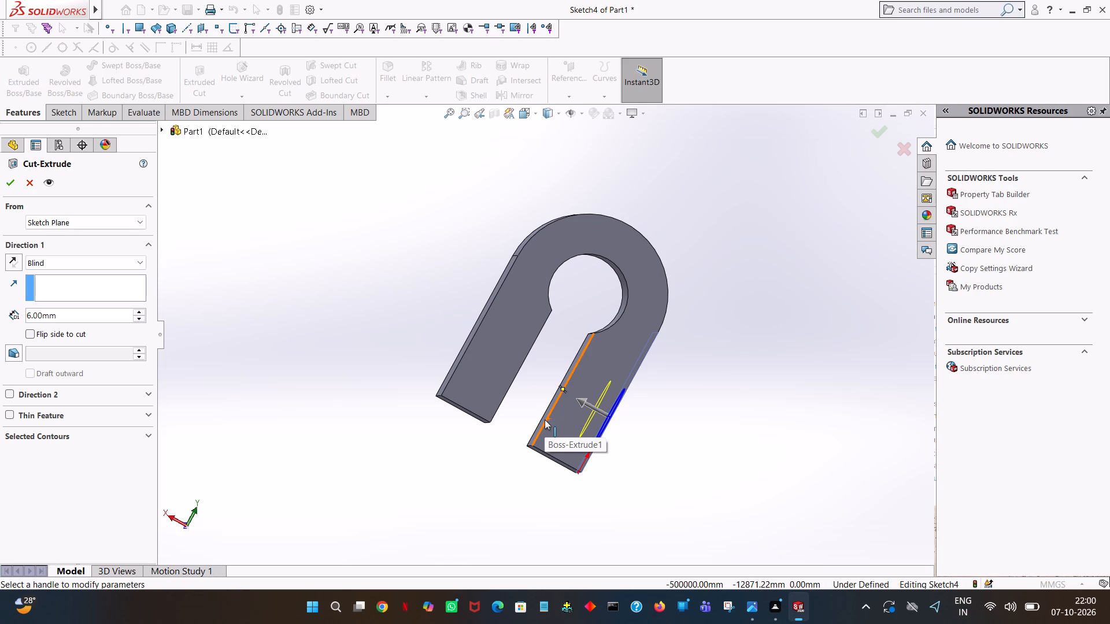
Set the side-face circle's blind cut depth to 9 mm and finish the extruded cut.
{"action": "double_click", "coordinate": [80, 313]}
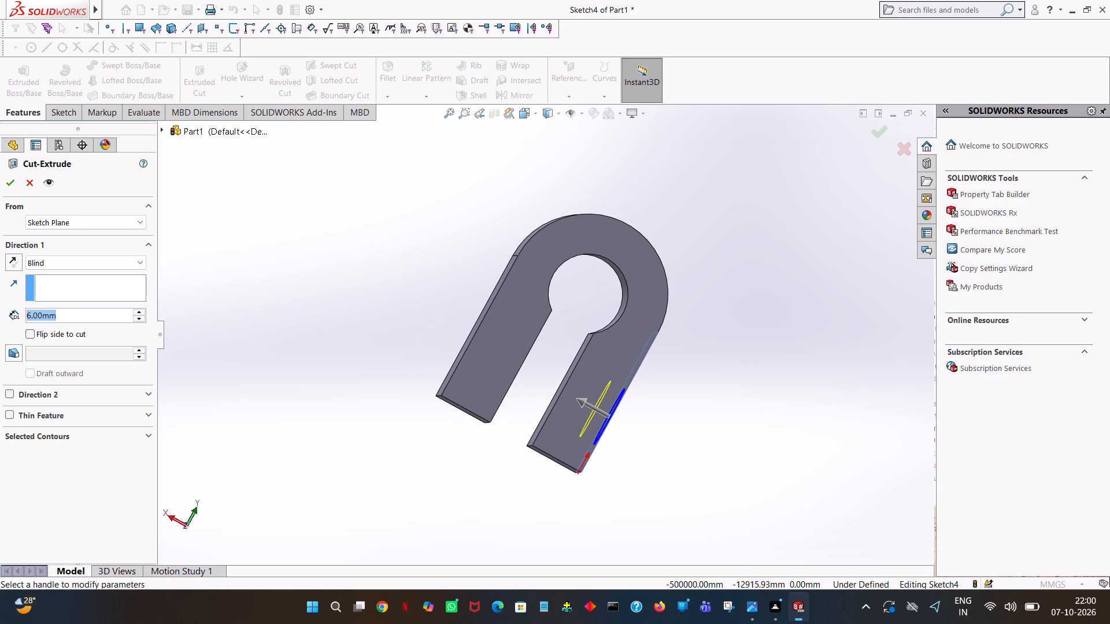
{"action": "key", "text": "9"}
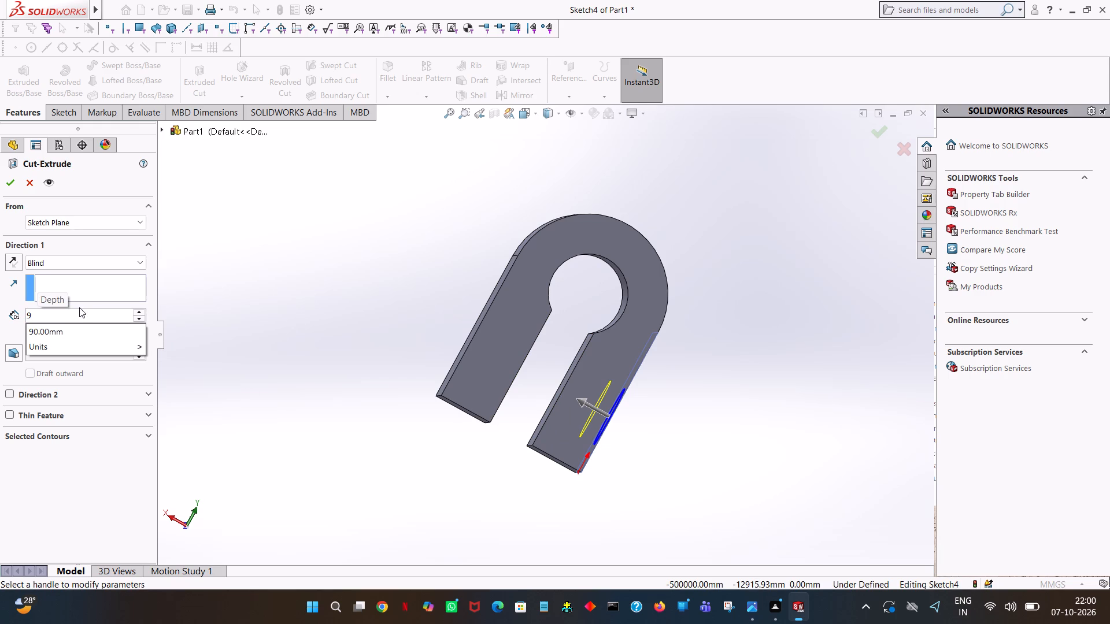
{"action": "left_click", "coordinate": [291, 255]}
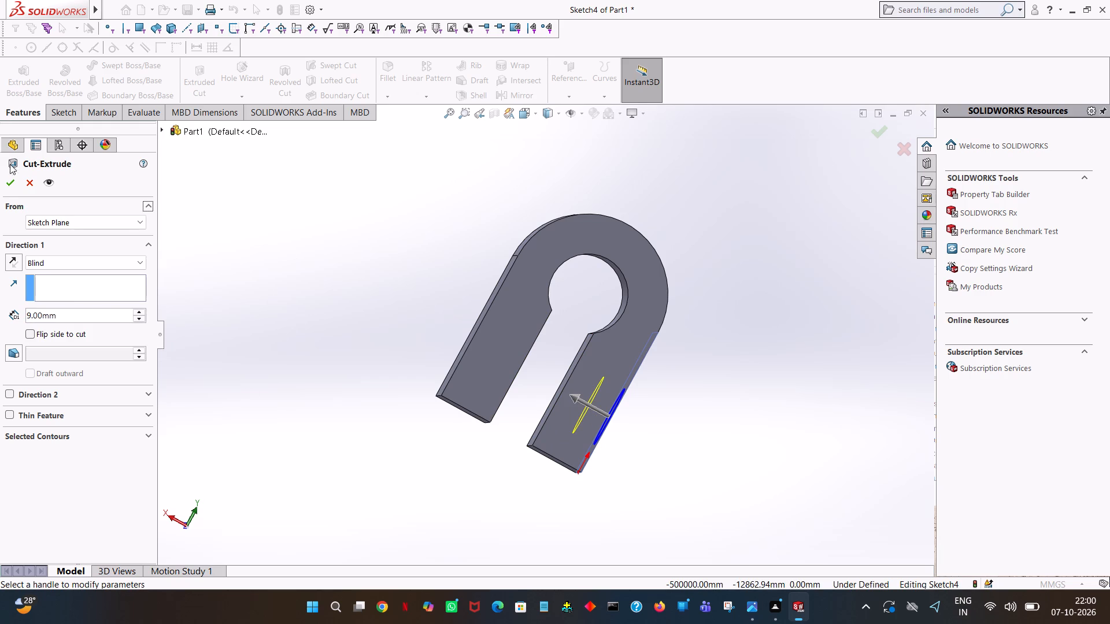
{"action": "left_click", "coordinate": [8, 185]}
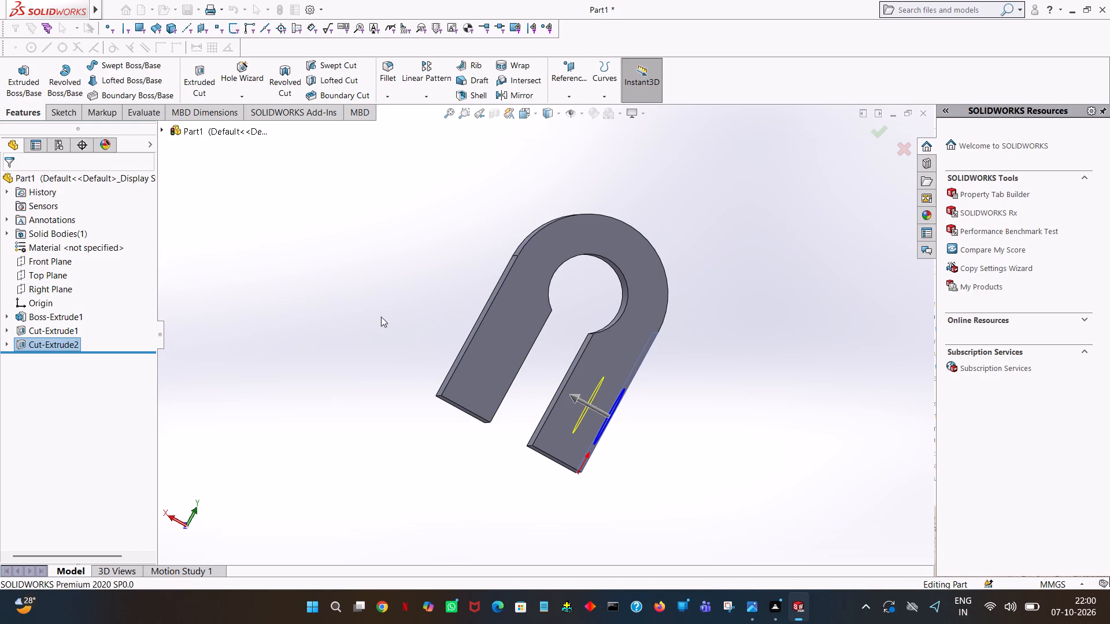
{"action": "left_click", "coordinate": [384, 275]}
Start an extruded-cut sketch on the block's opposite side face and draw a 24 mm vertical line up from the origin.
{"action": "middle_click_drag", "start_coordinate": [378, 273], "coordinate": [269, 209]}
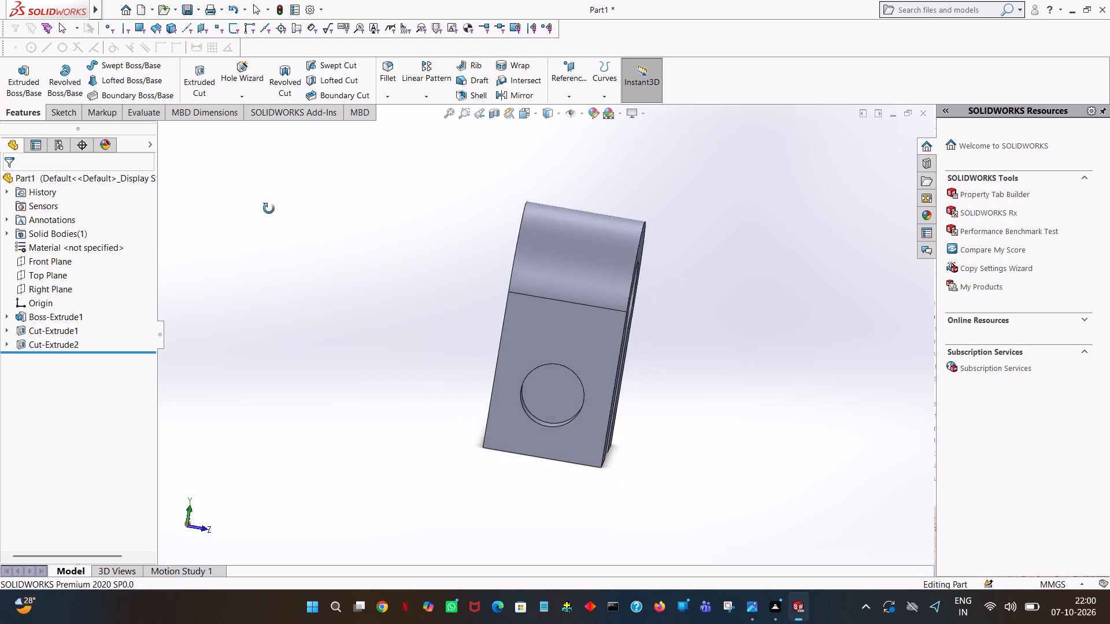
{"action": "middle_click_drag", "start_coordinate": [269, 209], "coordinate": [467, 244]}
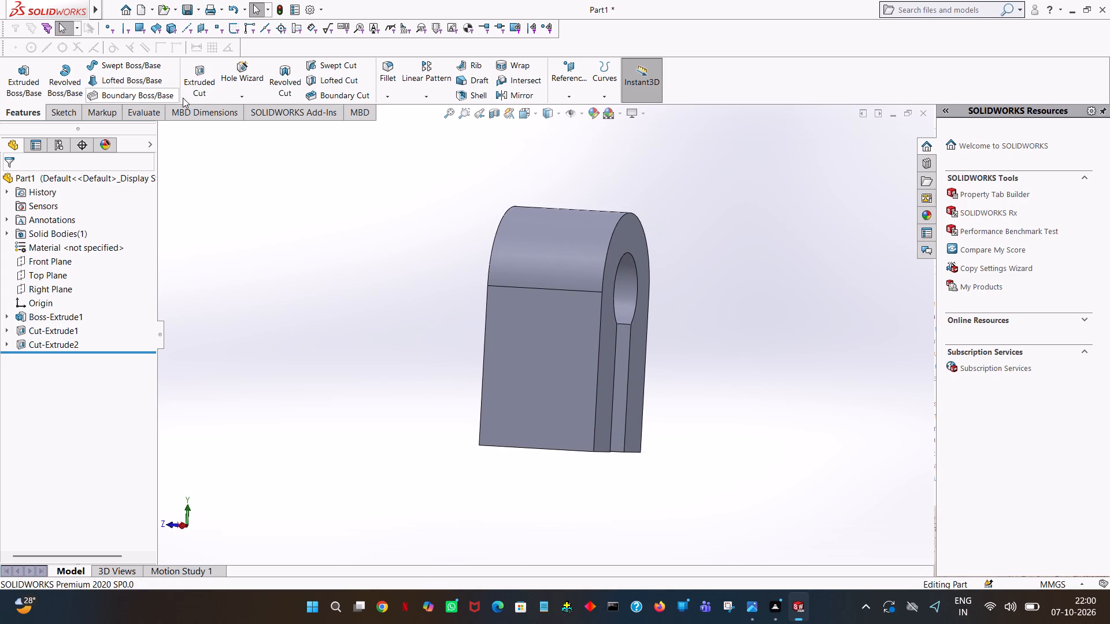
{"action": "left_click", "coordinate": [203, 67]}
{"action": "left_click", "coordinate": [553, 338]}
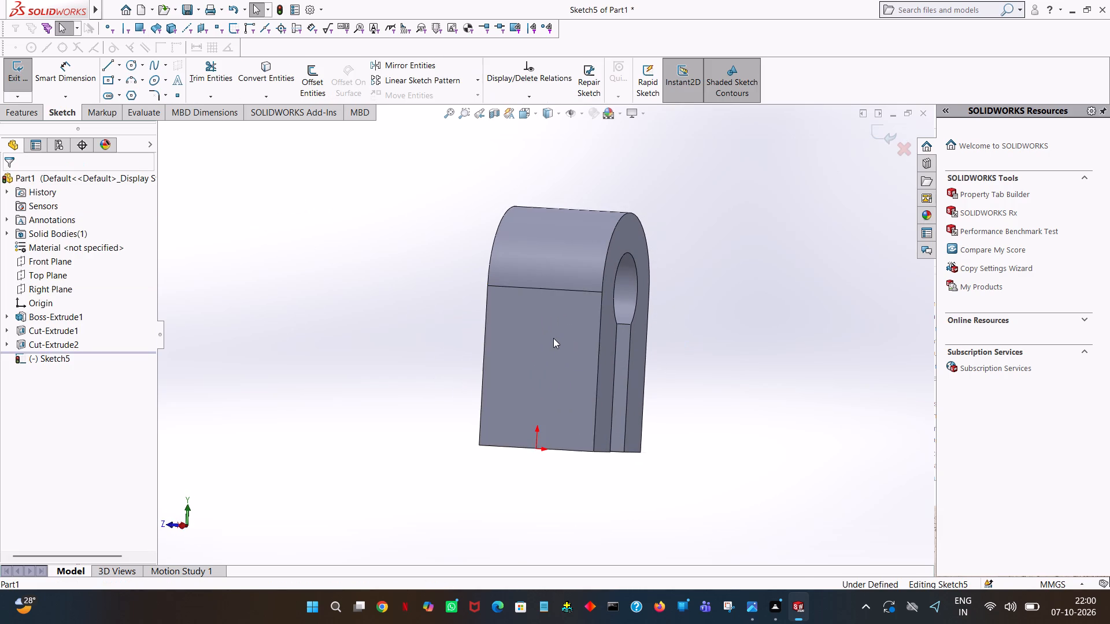
{"action": "key", "text": "space"}
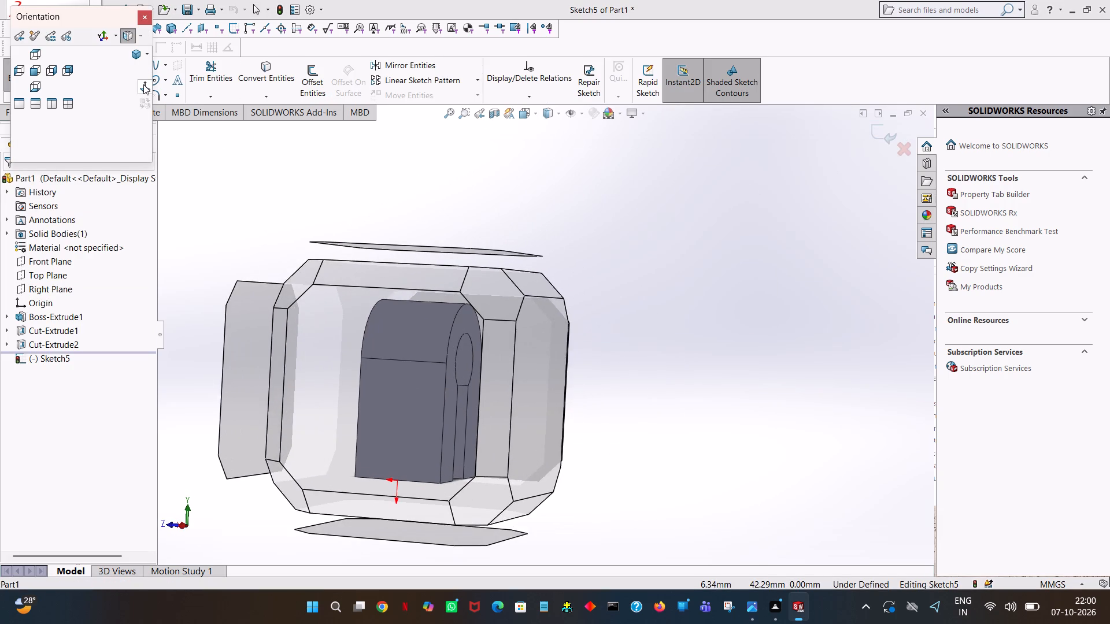
{"action": "left_click", "coordinate": [143, 84]}
{"action": "left_click", "coordinate": [109, 66]}
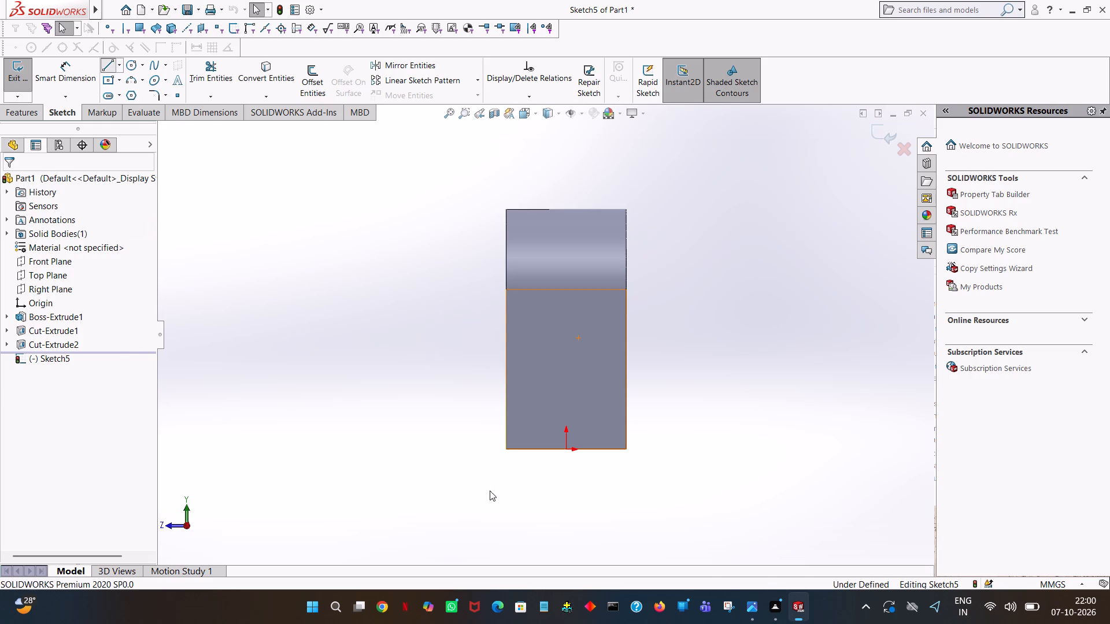
{"action": "left_click", "coordinate": [567, 451]}
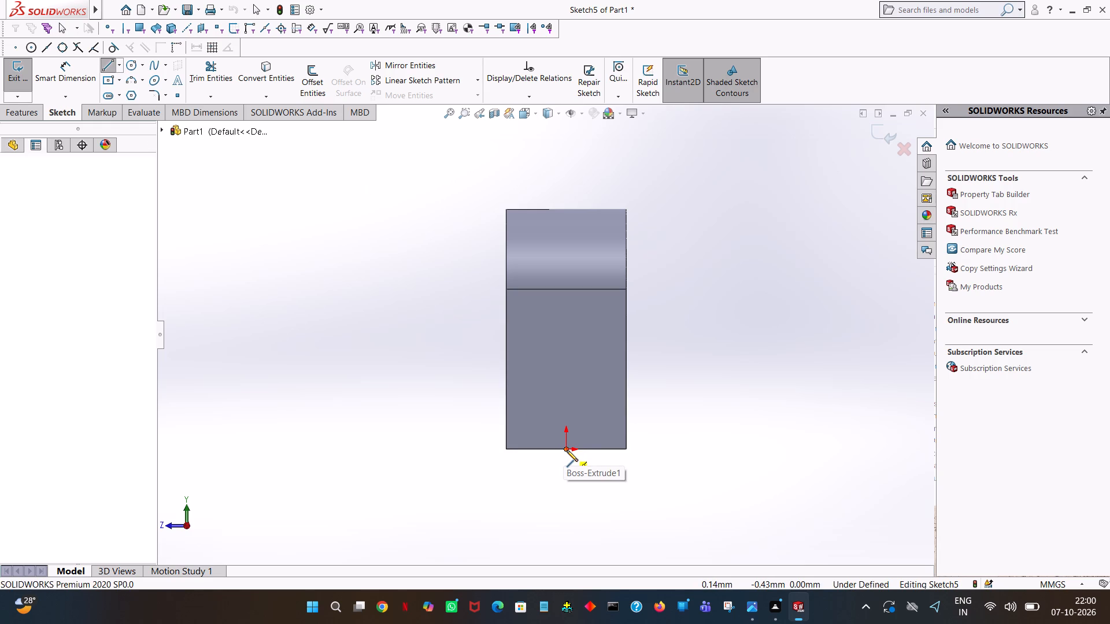
{"action": "left_click", "coordinate": [566, 372]}
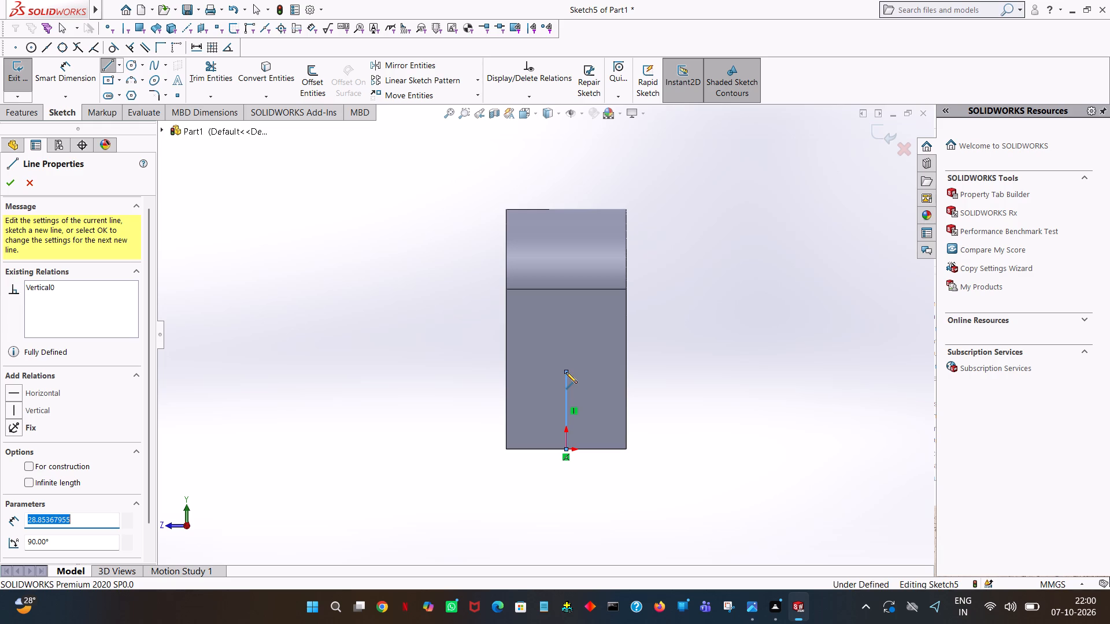
{"action": "type", "text": "24"}
{"action": "key", "text": "Return"}
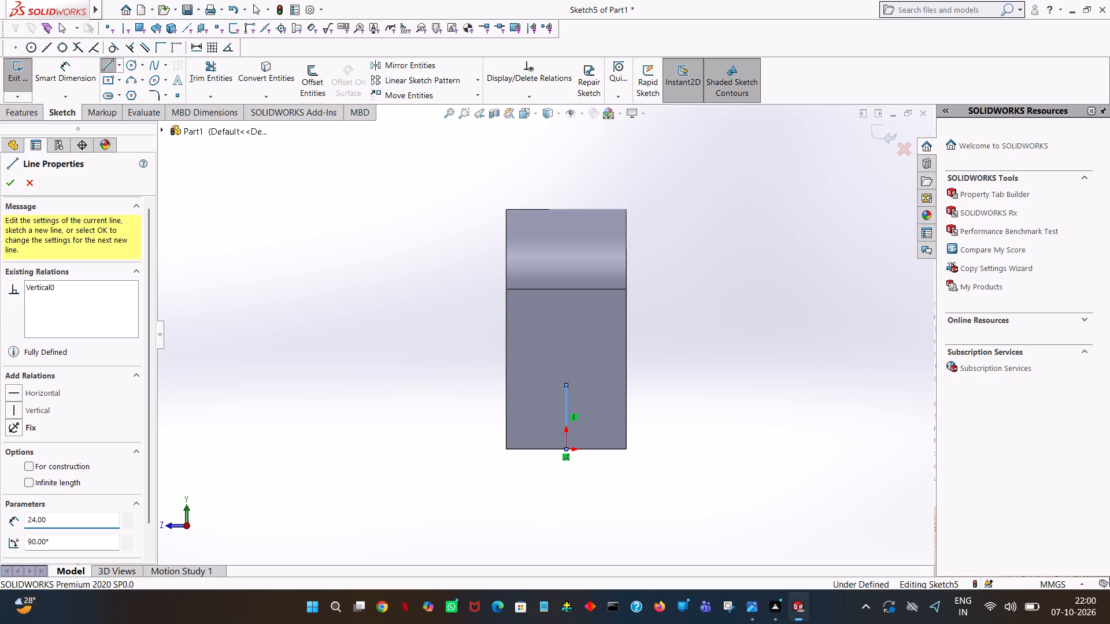
{"action": "right_click", "coordinate": [566, 372]}
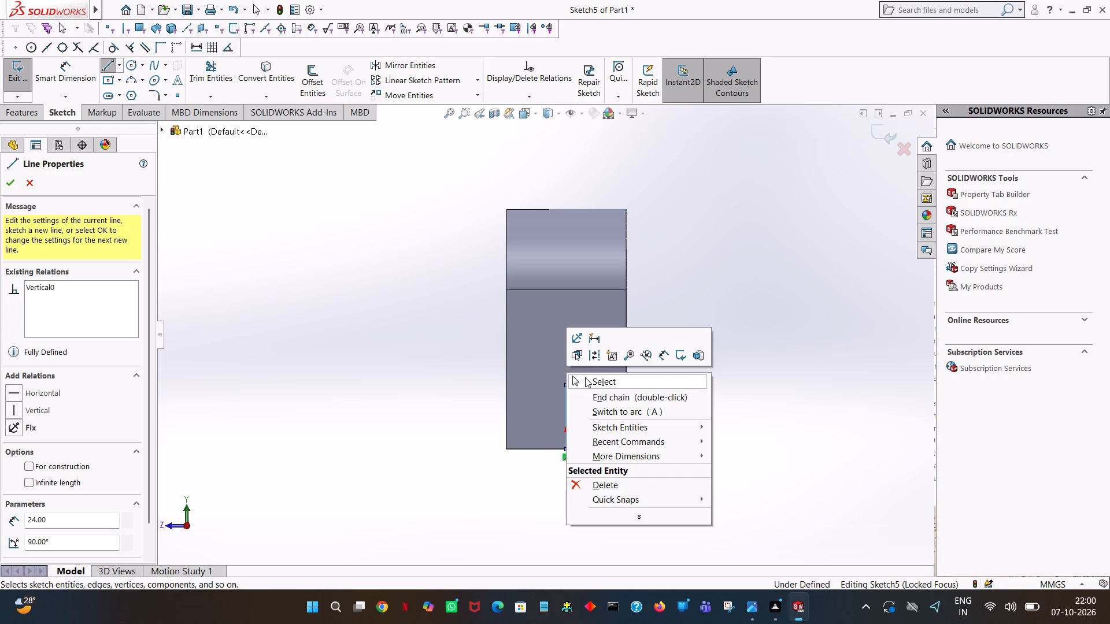
{"action": "left_click", "coordinate": [586, 378]}
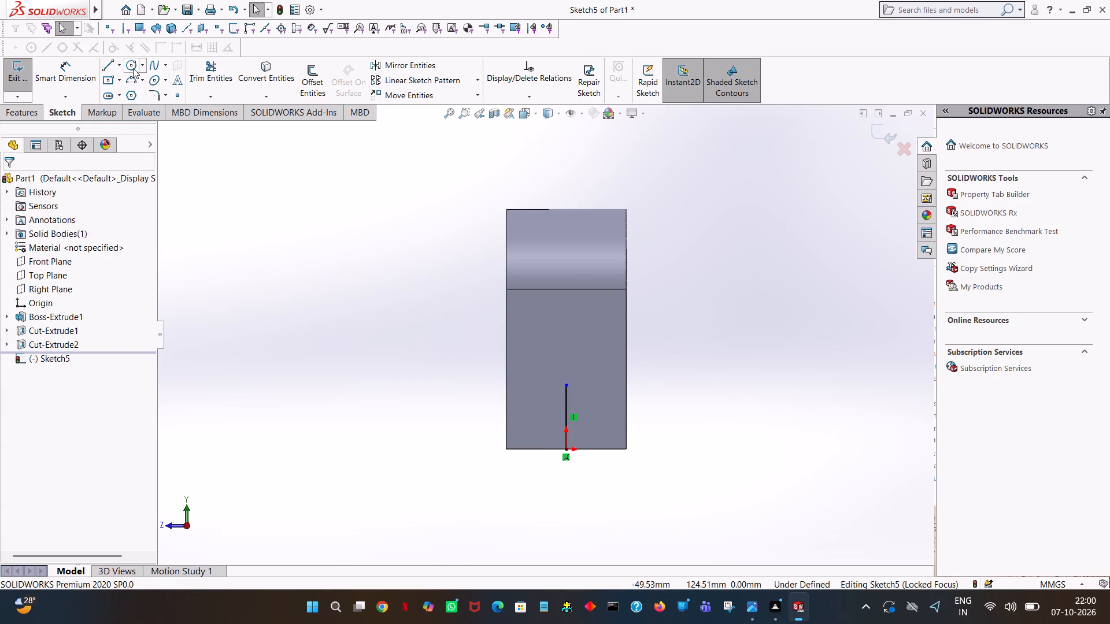
Draw a circle centred on the vertical line's upper end and set its radius to 12 mm.
{"action": "left_click", "coordinate": [132, 66]}
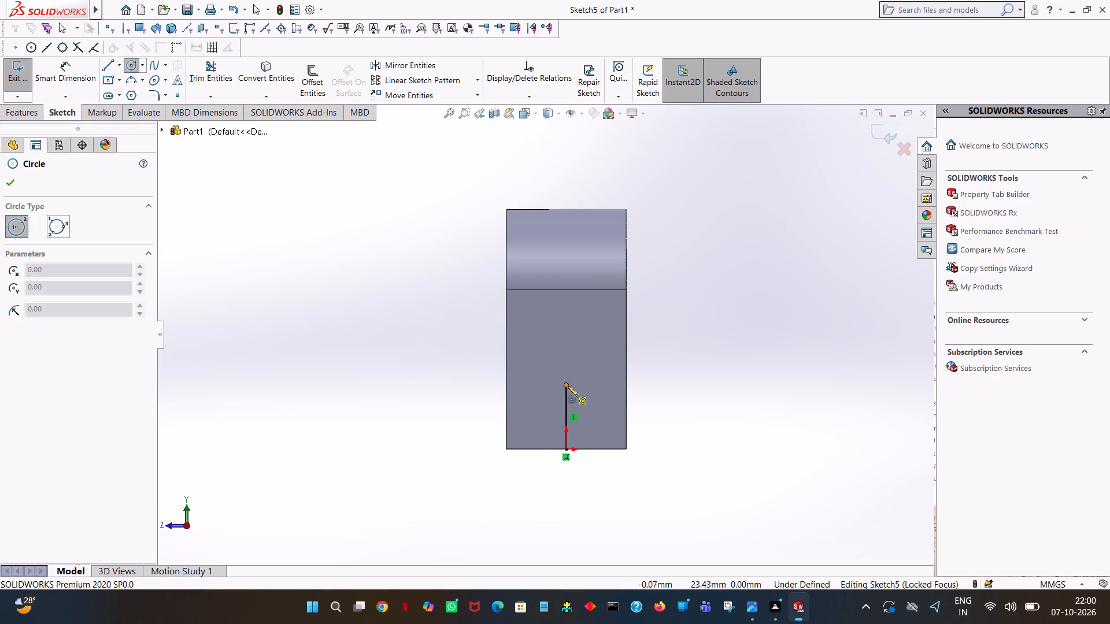
{"action": "left_click", "coordinate": [567, 384]}
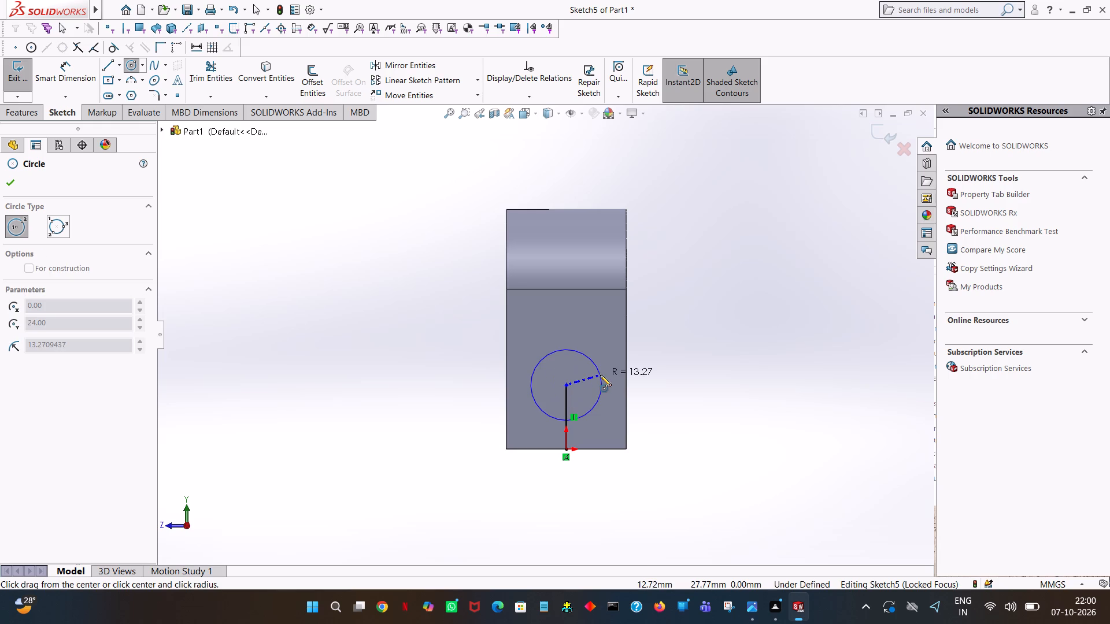
{"action": "left_click", "coordinate": [600, 375]}
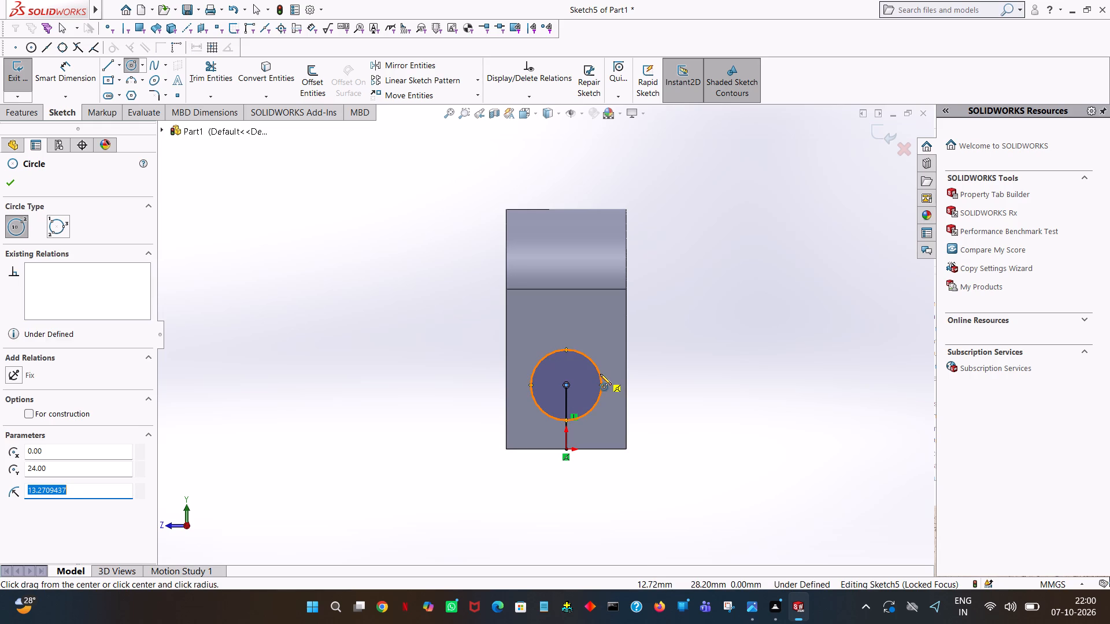
{"action": "type", "text": "12"}
{"action": "key", "text": "Return"}
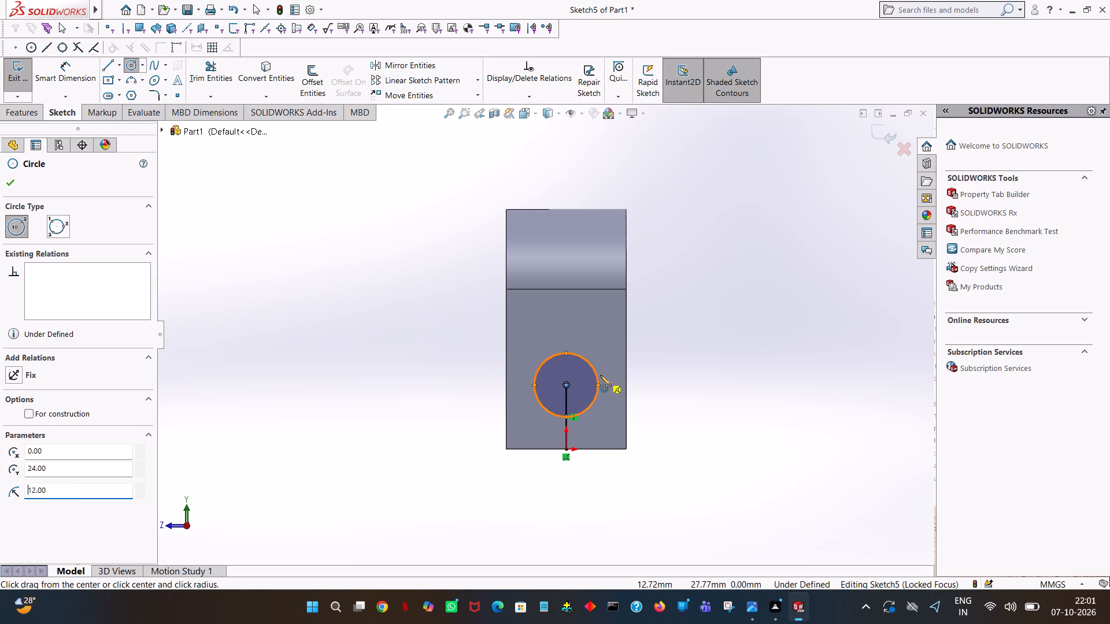
{"action": "left_click", "coordinate": [14, 175]}
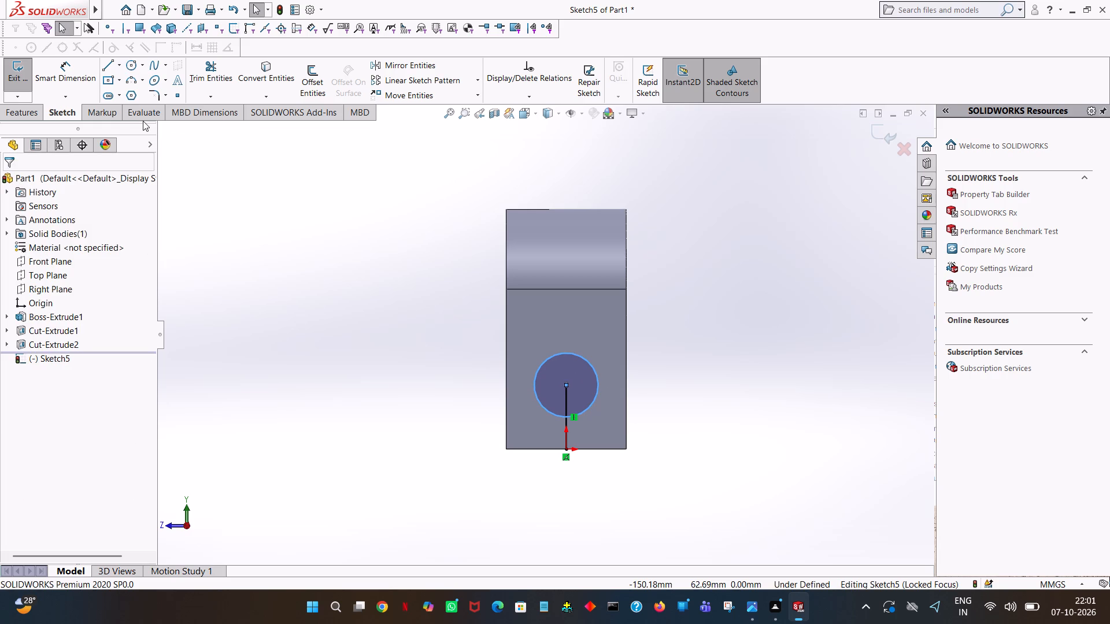
Trim away the vertical line inside and below the circle, leaving only the circle in the sketch.
{"action": "left_click", "coordinate": [214, 68]}
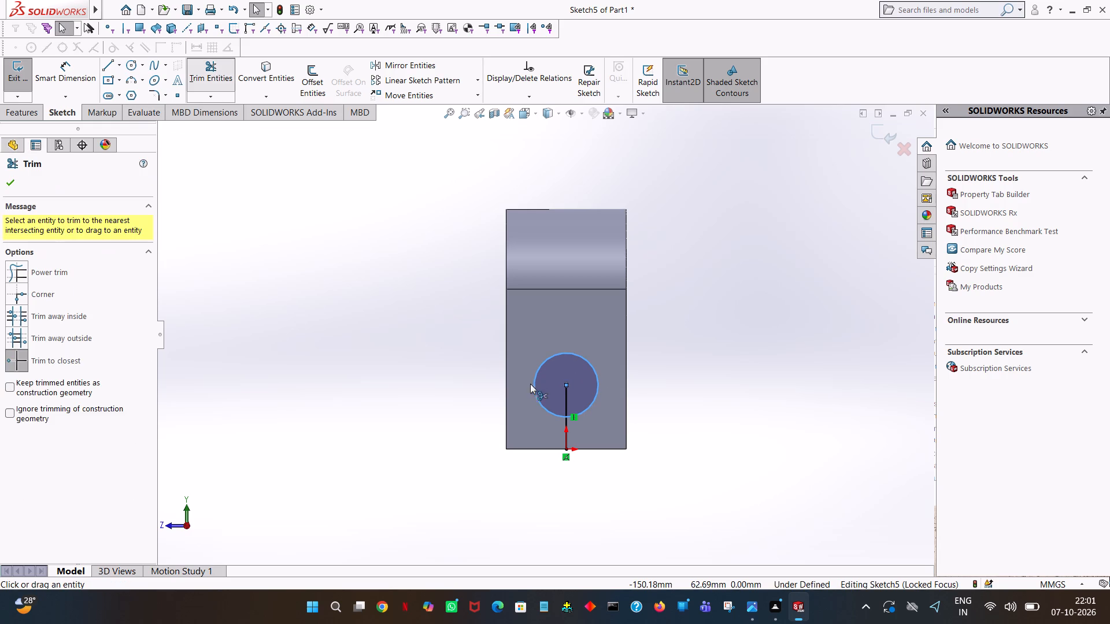
{"action": "left_click", "coordinate": [565, 396]}
{"action": "left_click", "coordinate": [569, 441]}
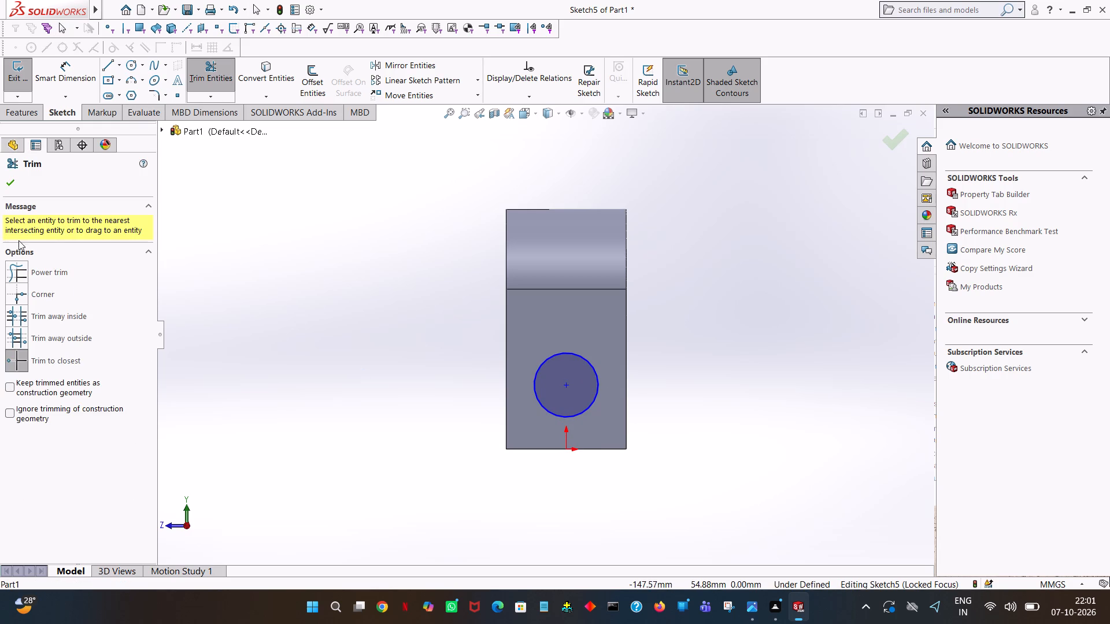
{"action": "left_click", "coordinate": [10, 187]}
Cut the circle into the opposite side face with a blind depth of 9 mm.
{"action": "left_click", "coordinate": [29, 119]}
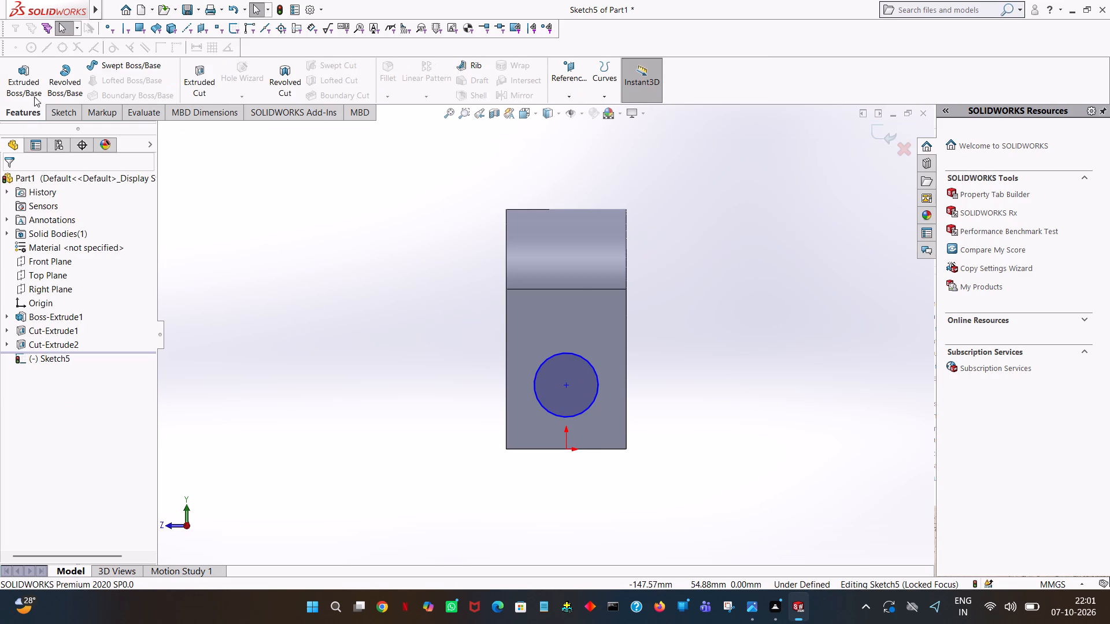
{"action": "left_click", "coordinate": [210, 88]}
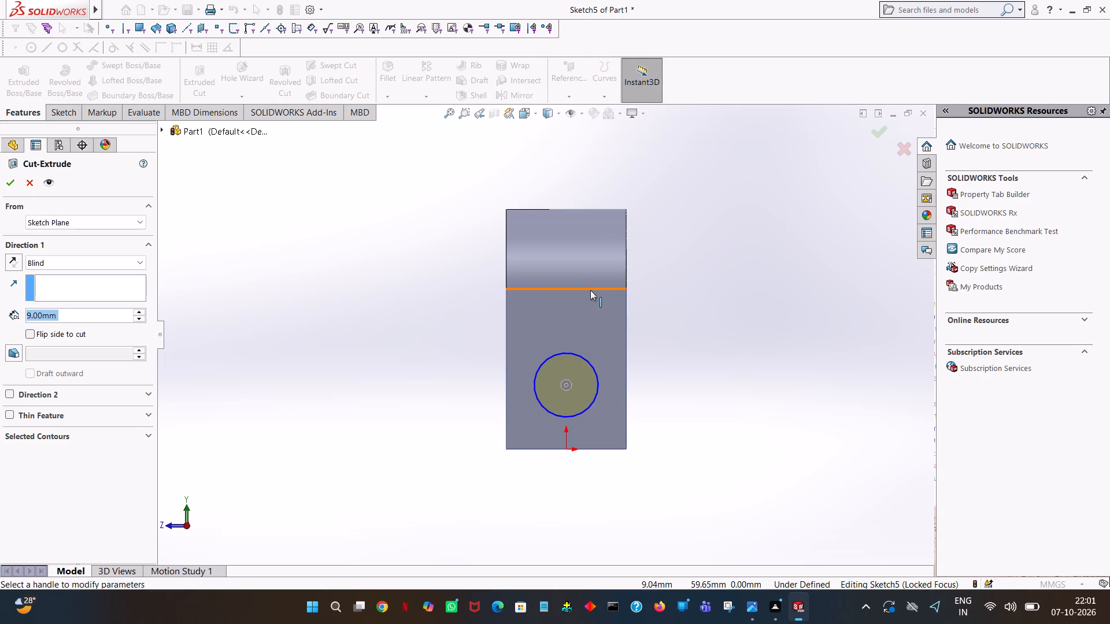
{"action": "middle_click_drag", "start_coordinate": [568, 290], "coordinate": [443, 285]}
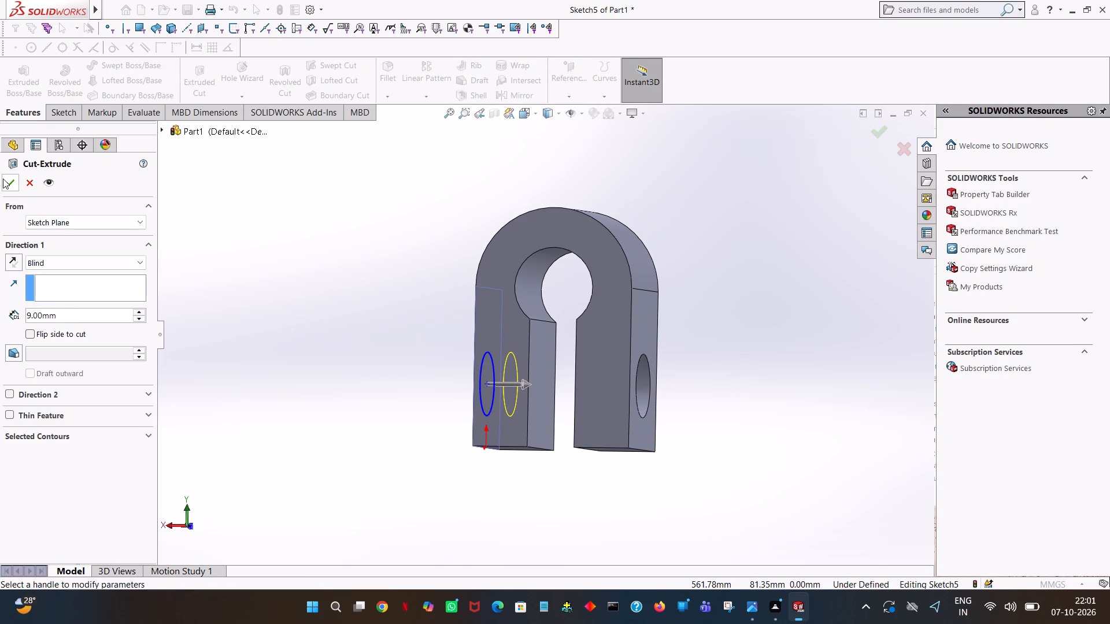
{"action": "left_click", "coordinate": [3, 179]}
{"action": "left_click", "coordinate": [357, 220]}
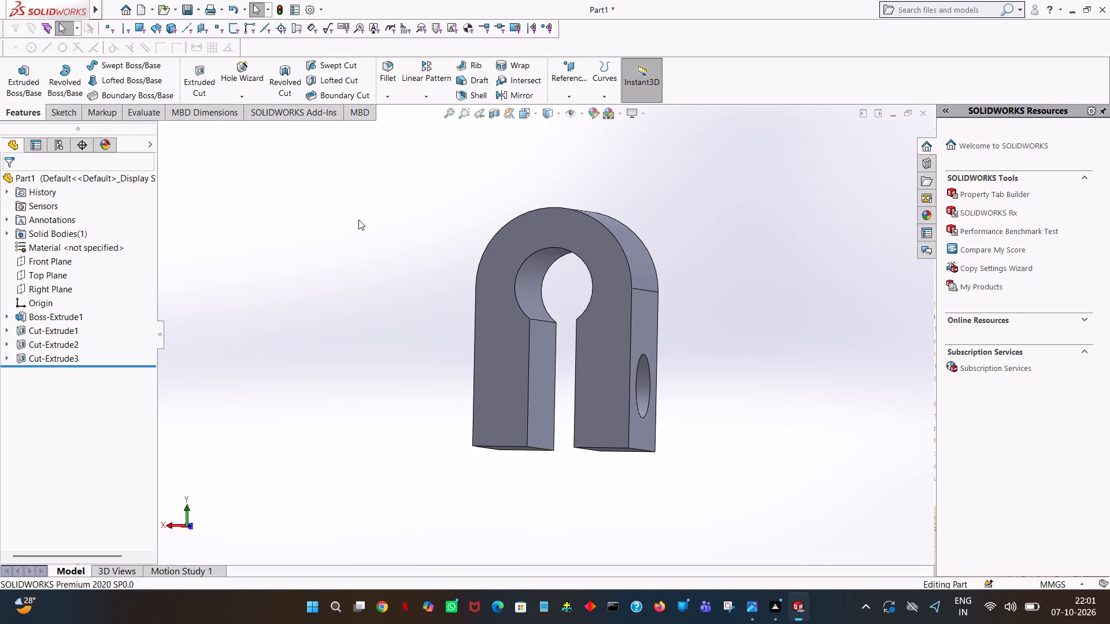
Start an extruded-cut sketch on the new recess's floor and draw a concentric circle with a 6 mm radius.
{"action": "middle_click_drag", "start_coordinate": [365, 218], "coordinate": [374, 220]}
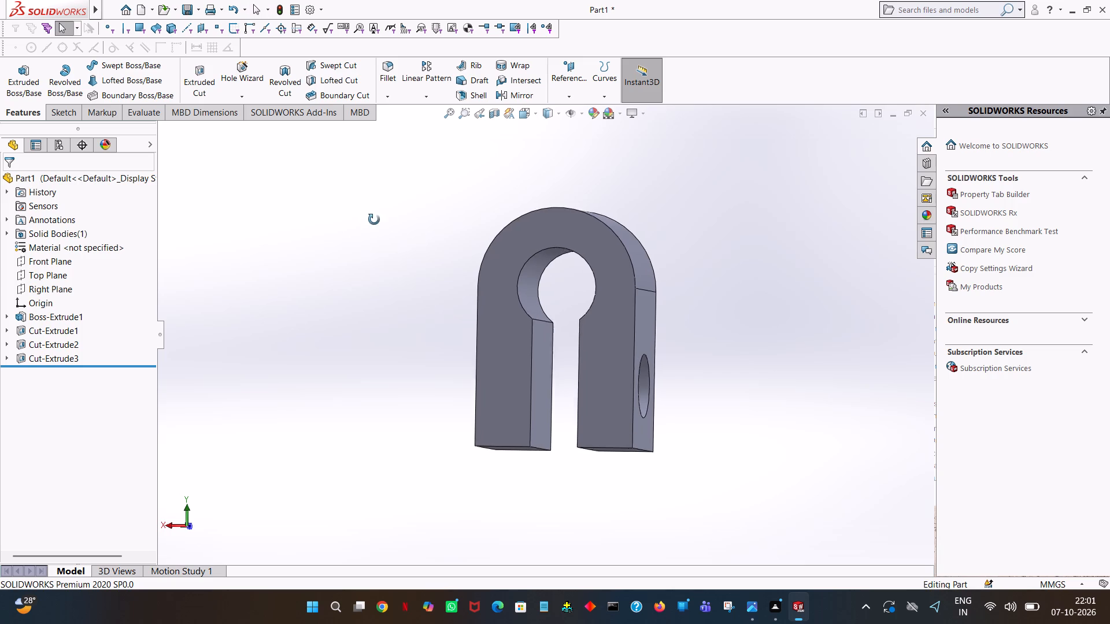
{"action": "middle_click_drag", "start_coordinate": [374, 220], "coordinate": [476, 237]}
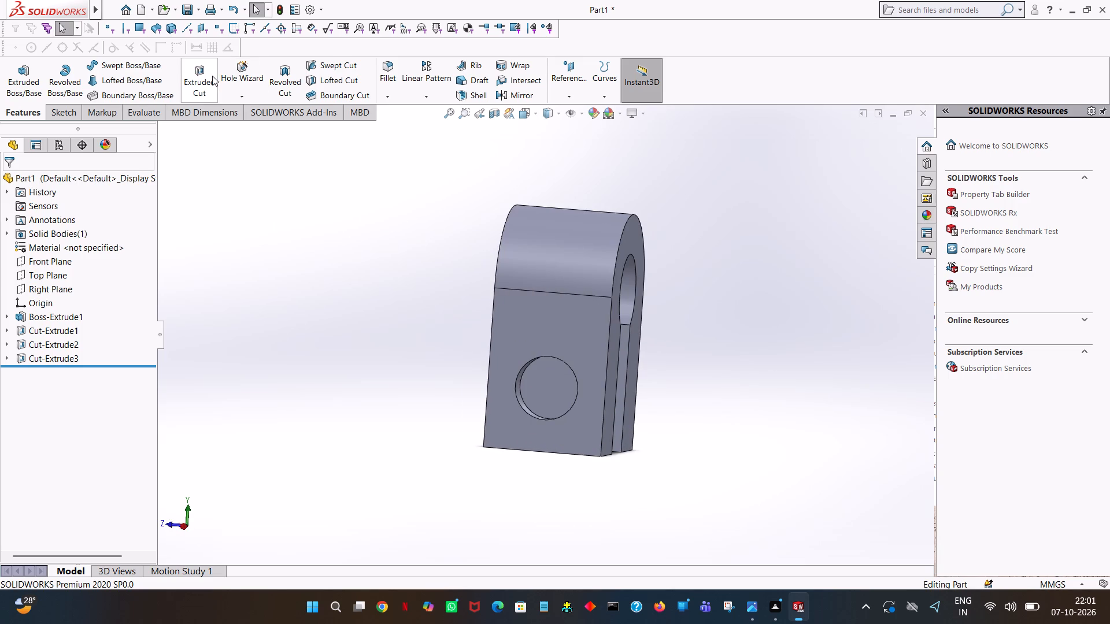
{"action": "left_click", "coordinate": [210, 76]}
{"action": "left_click", "coordinate": [547, 385]}
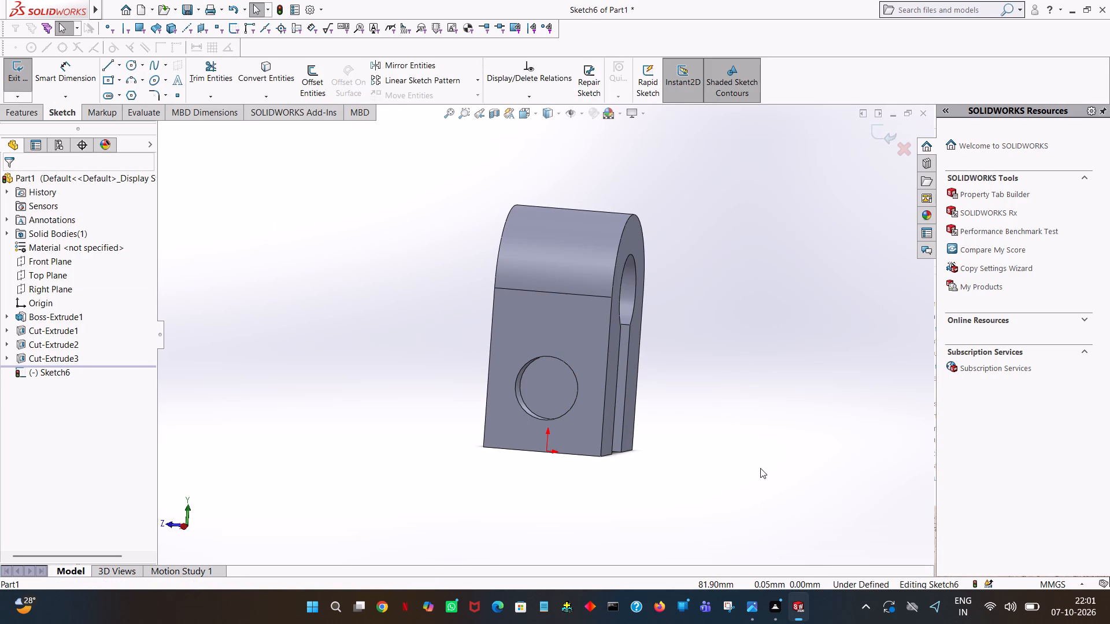
{"action": "key", "text": "space"}
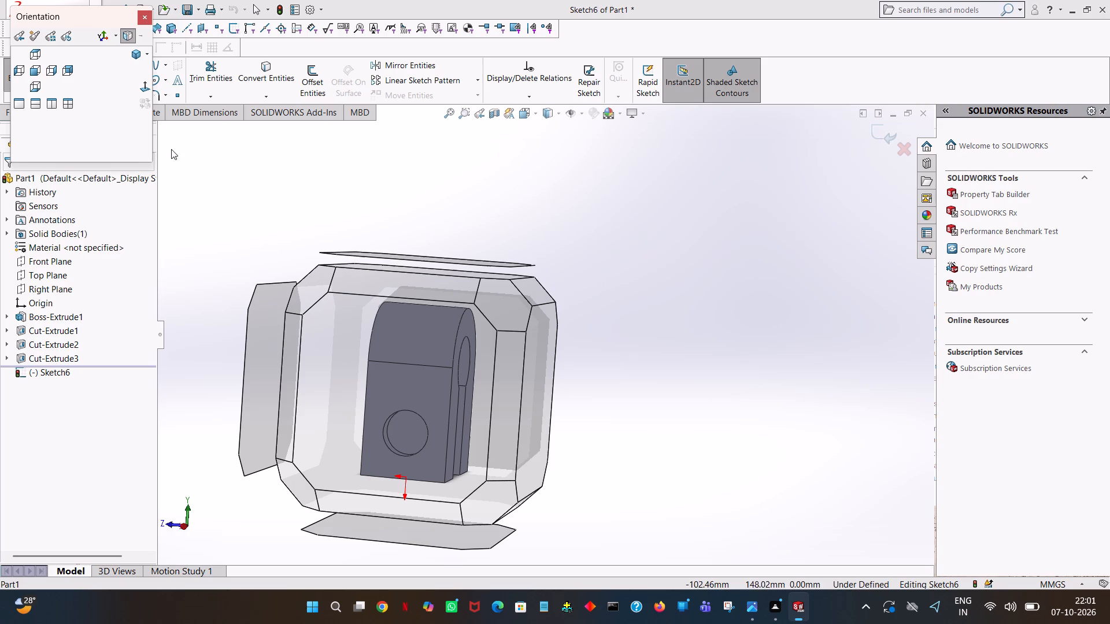
{"action": "left_click", "coordinate": [144, 88]}
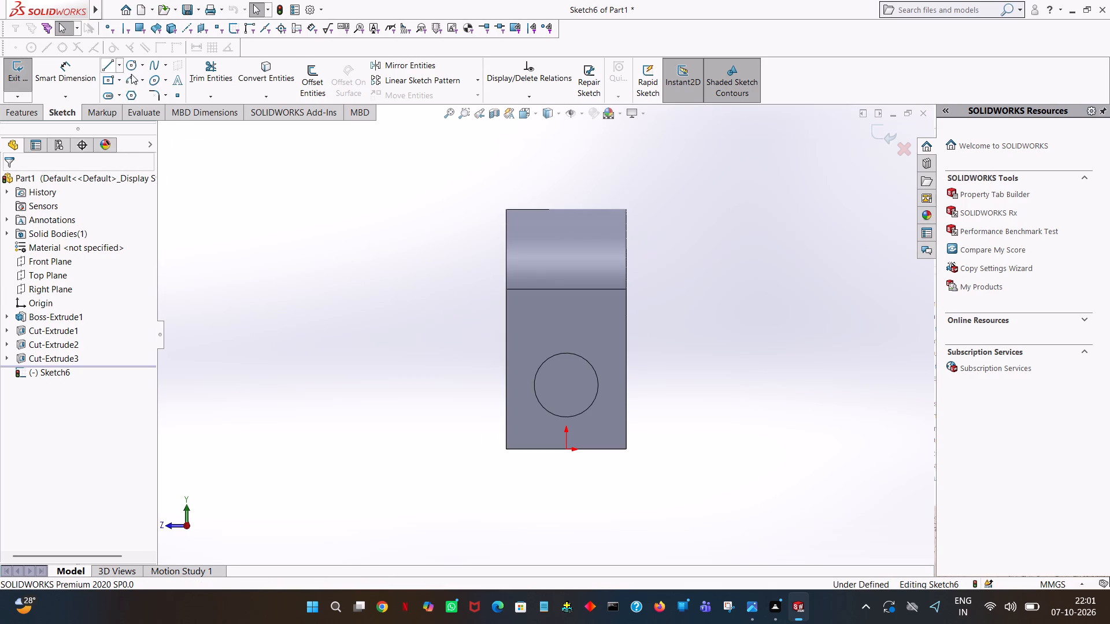
{"action": "left_click", "coordinate": [127, 61]}
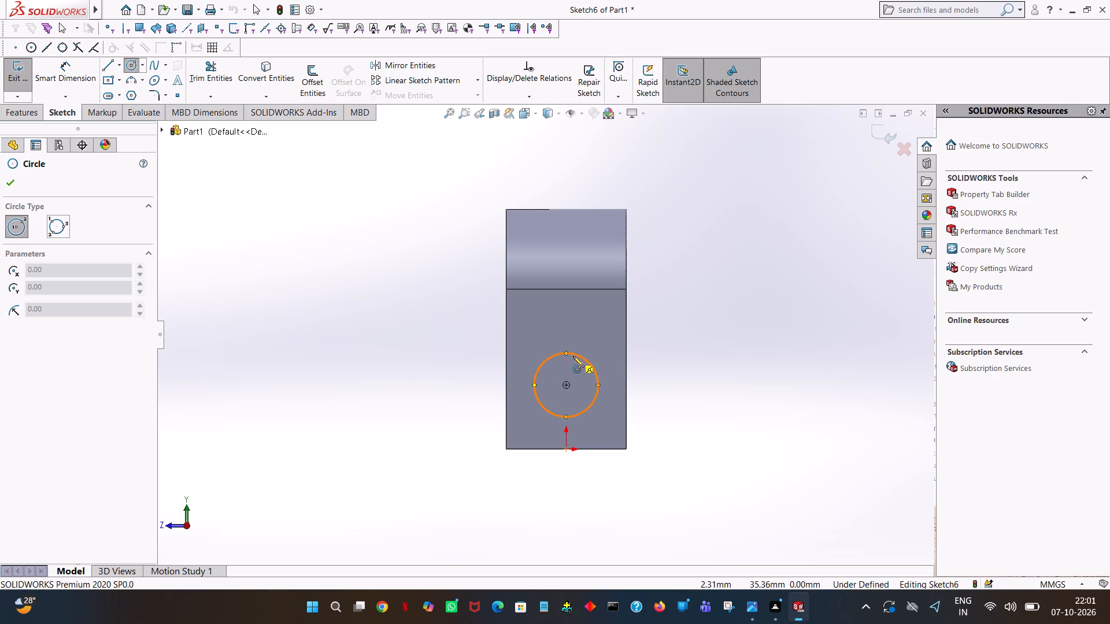
{"action": "left_click", "coordinate": [567, 386]}
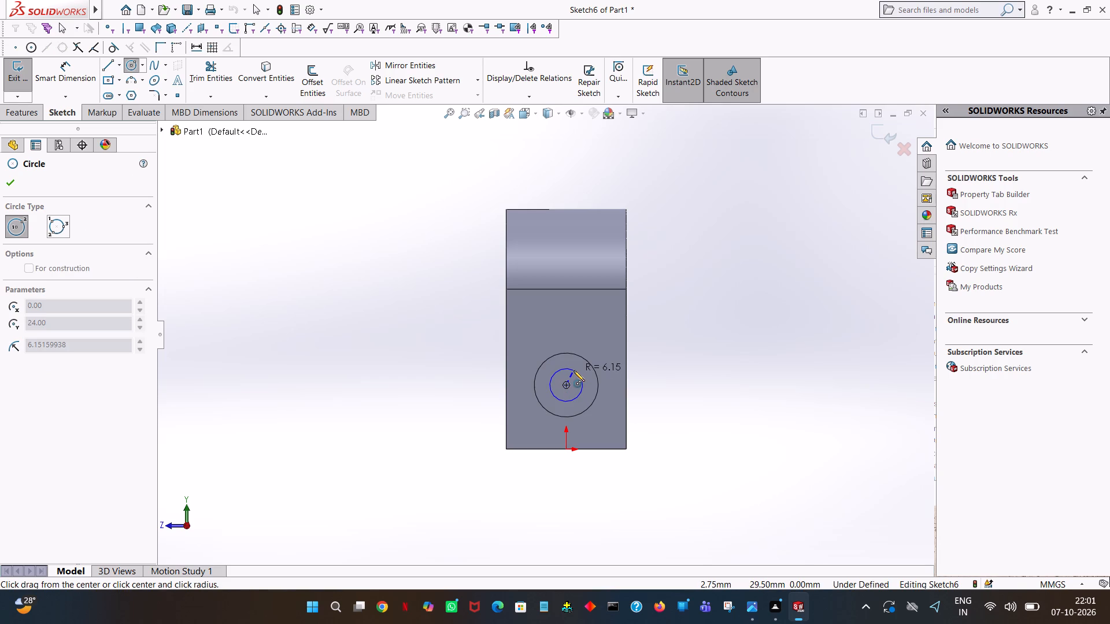
{"action": "left_click", "coordinate": [573, 370]}
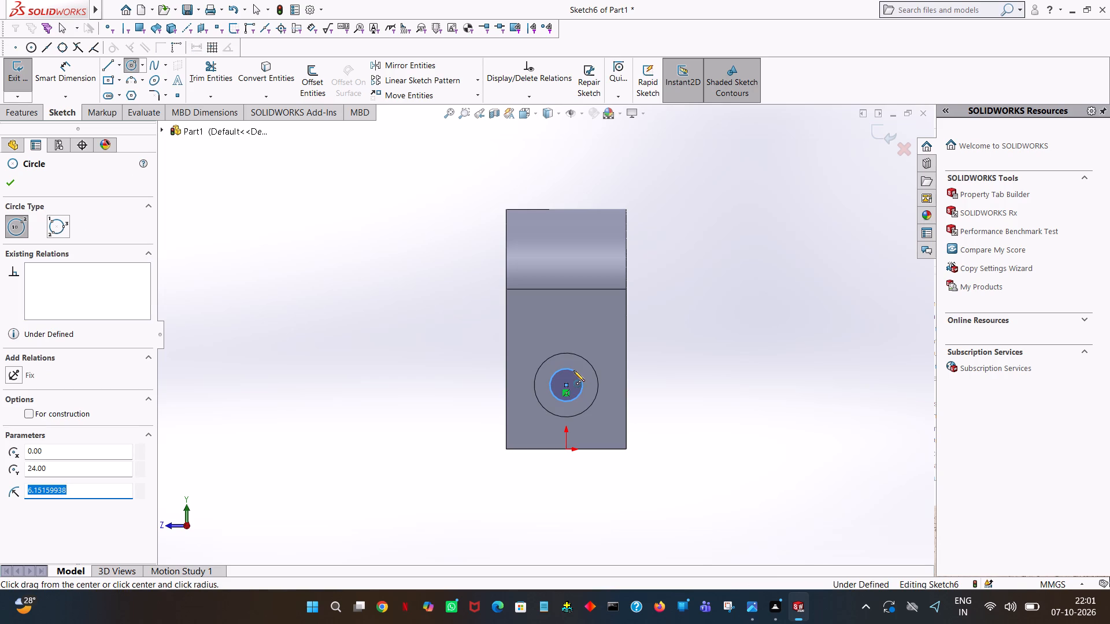
{"action": "key", "text": "6"}
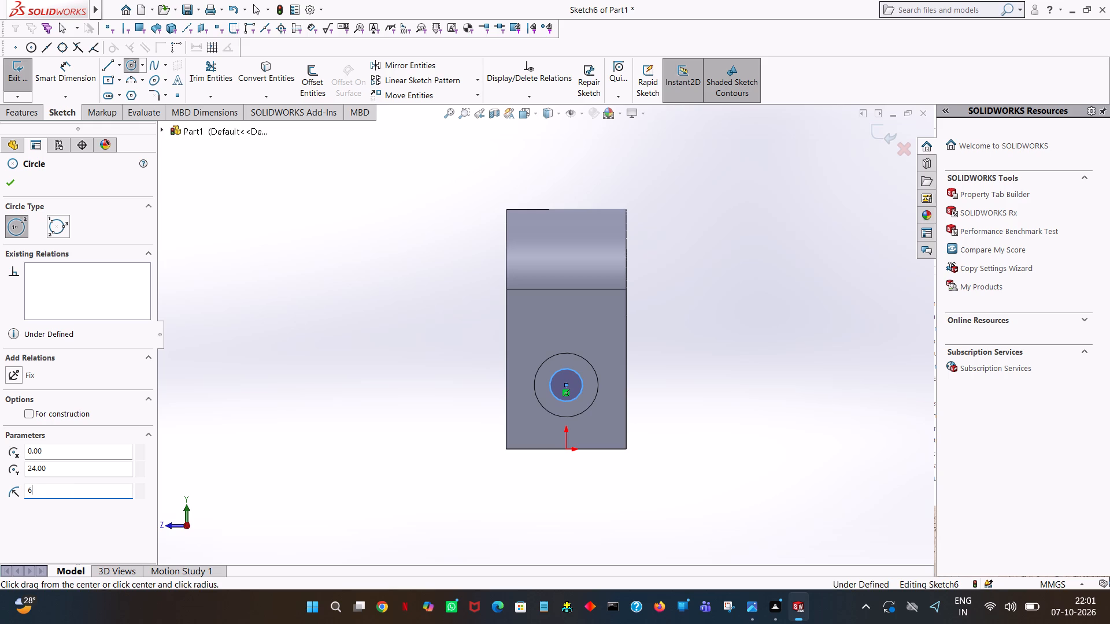
{"action": "key", "text": "Return"}
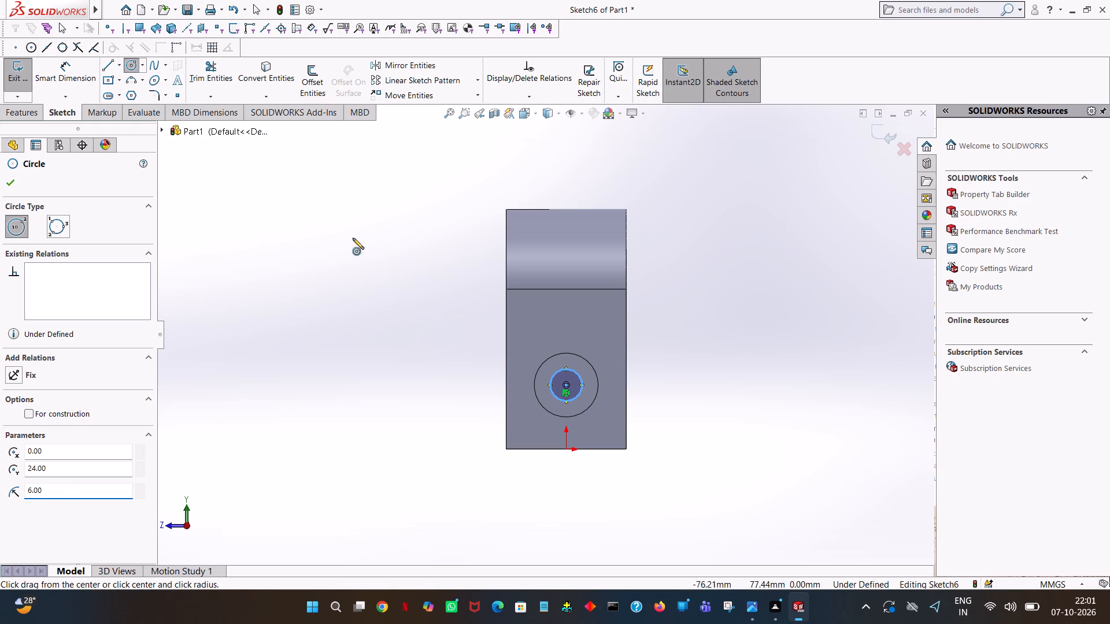
Cut the 6 mm radius concentric circle through the block's legs from the recess floor with a blind depth of 51 mm.
{"action": "left_click", "coordinate": [9, 179]}
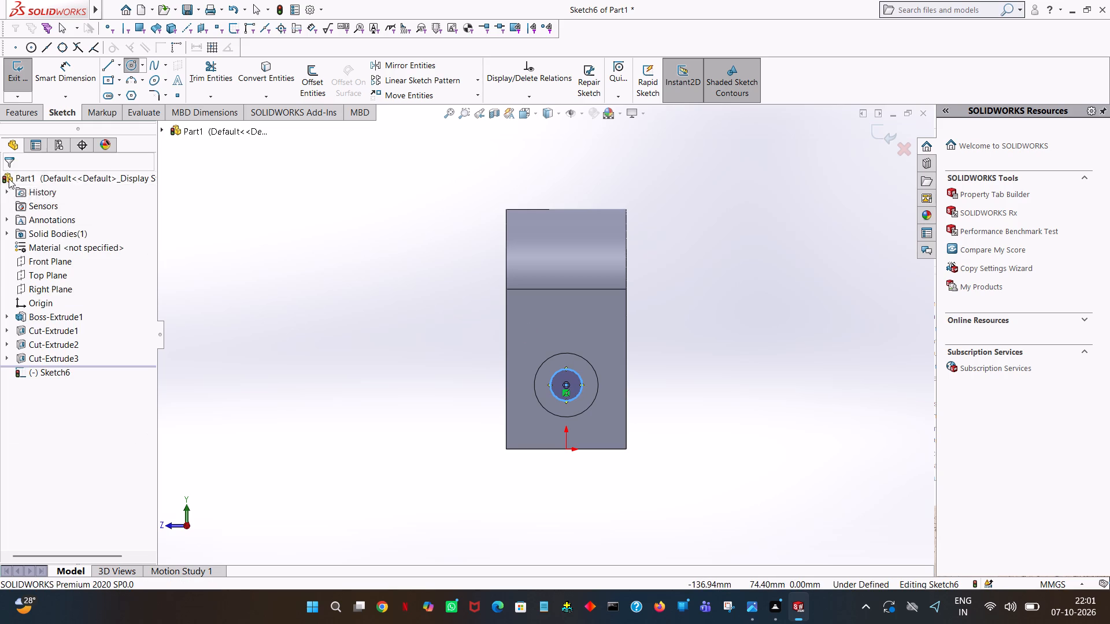
{"action": "middle_click_drag", "start_coordinate": [464, 272], "coordinate": [318, 287]}
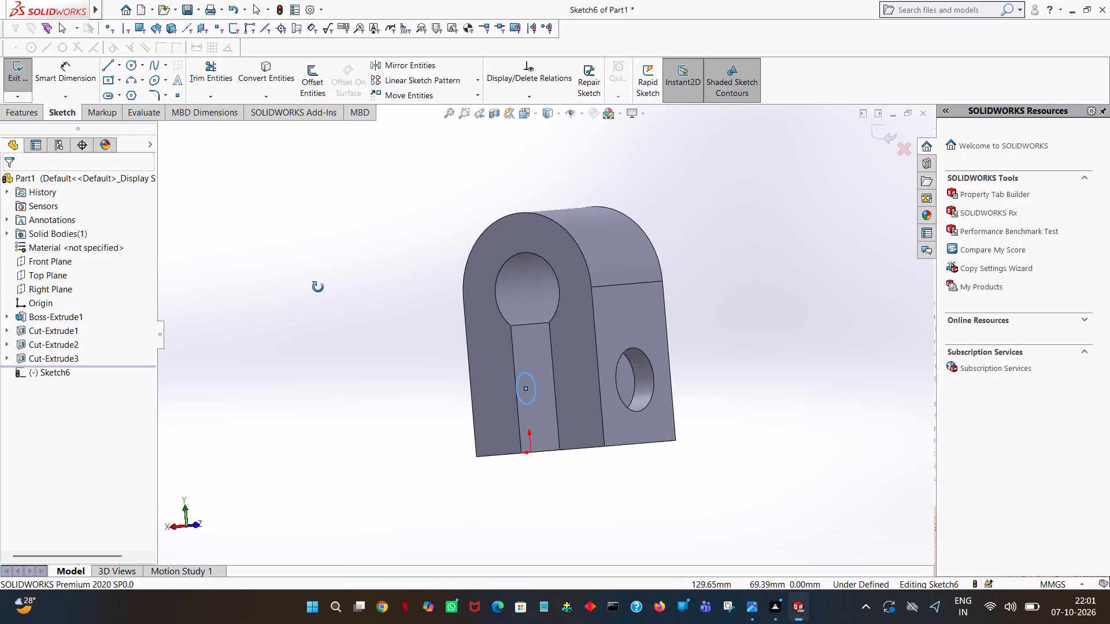
{"action": "middle_click_drag", "start_coordinate": [318, 287], "coordinate": [356, 302]}
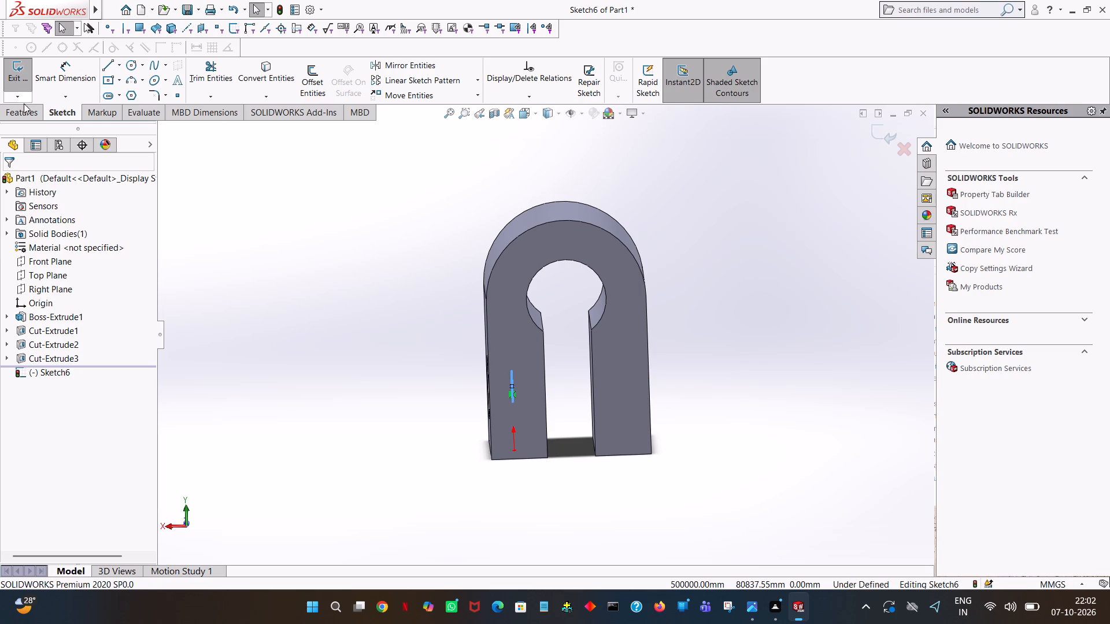
{"action": "left_click", "coordinate": [20, 109]}
{"action": "left_click", "coordinate": [205, 68]}
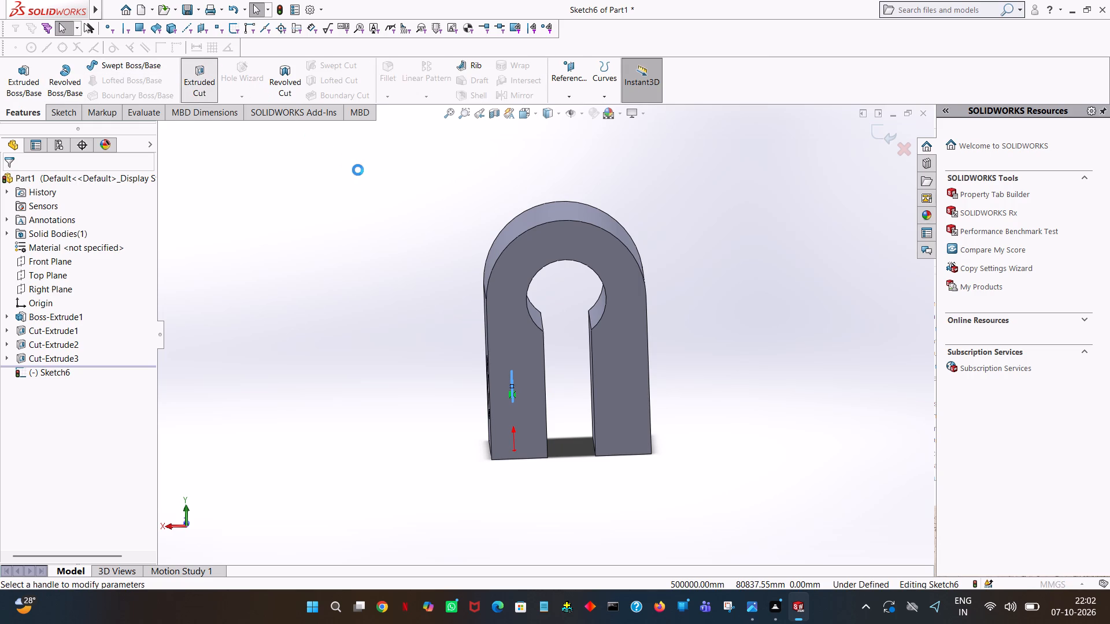
{"action": "left_click_drag", "start_coordinate": [552, 384], "coordinate": [648, 384]}
{"action": "middle_click_drag", "start_coordinate": [791, 345], "coordinate": [697, 346]}
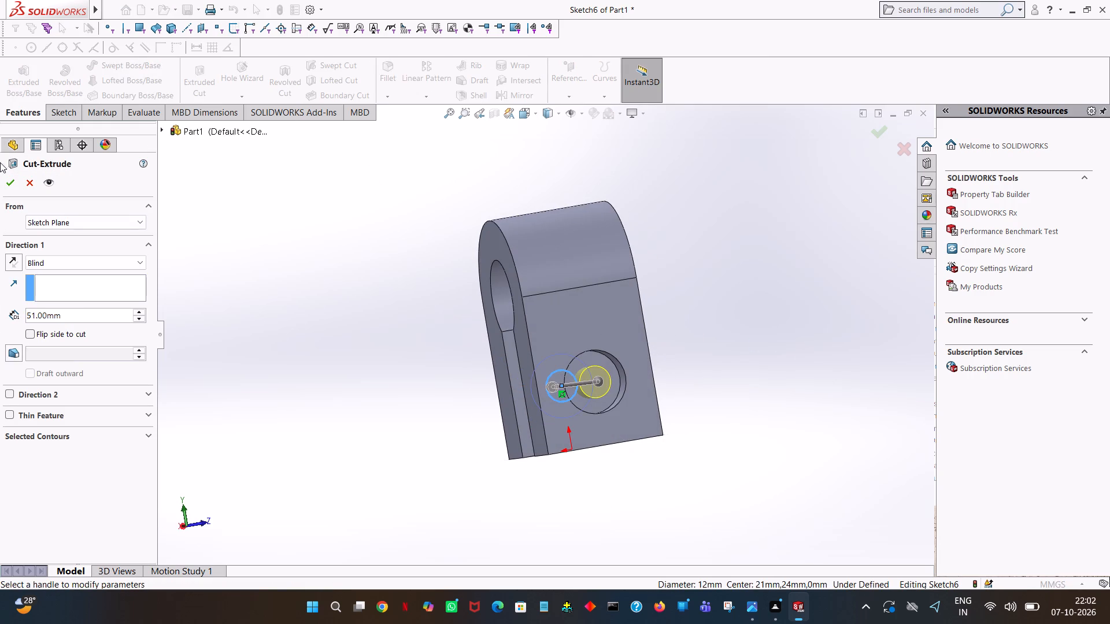
{"action": "left_click", "coordinate": [11, 185]}
{"action": "left_click", "coordinate": [339, 260]}
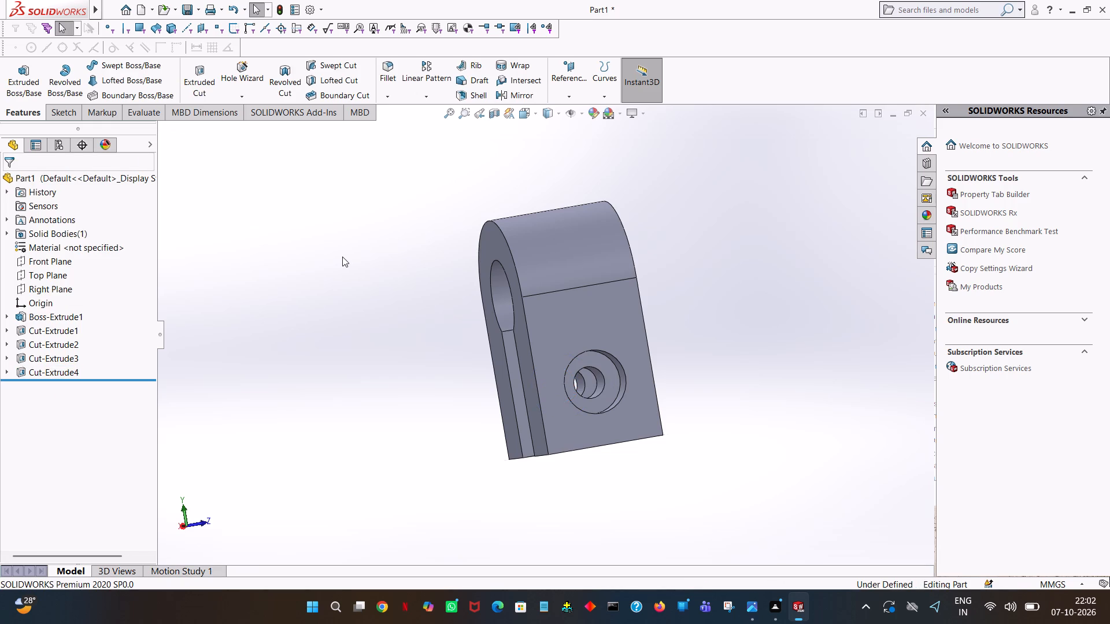
Examine the Front, Top and Right planes against the block from several angles to choose the next sketch plane.
{"action": "middle_click_drag", "start_coordinate": [353, 265], "coordinate": [894, 304]}
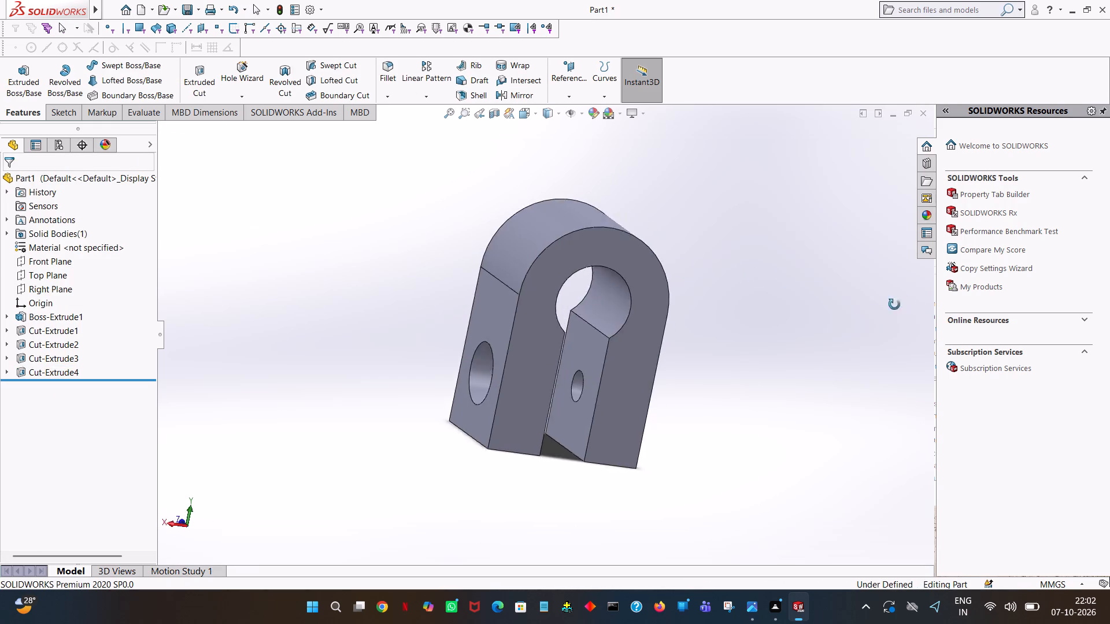
{"action": "middle_click_drag", "start_coordinate": [894, 304], "coordinate": [723, 304]}
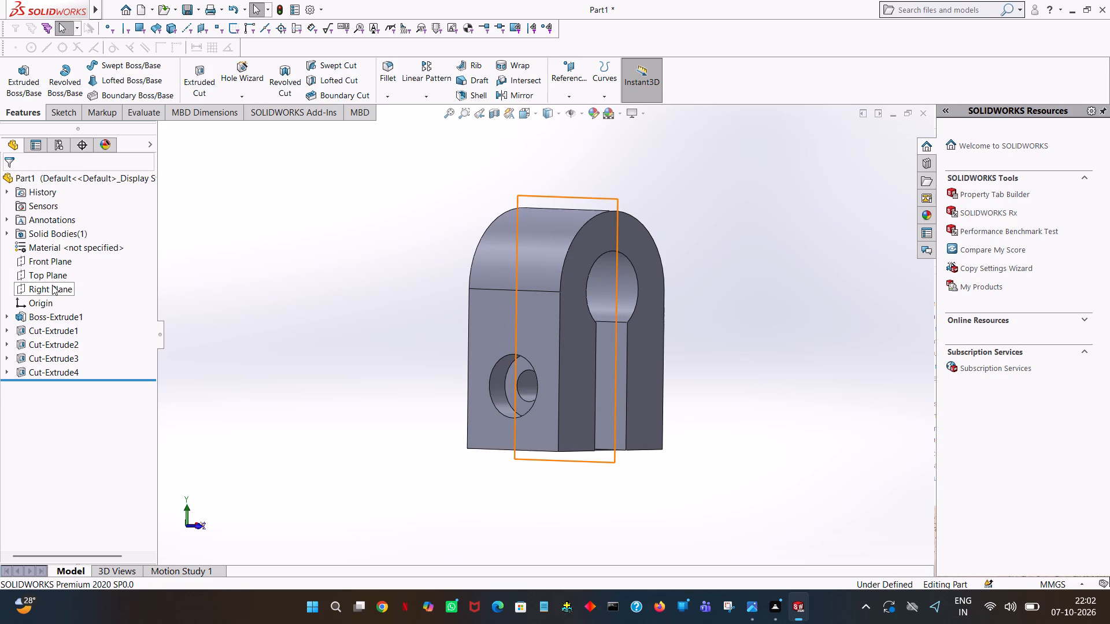
{"action": "left_click", "coordinate": [51, 262]}
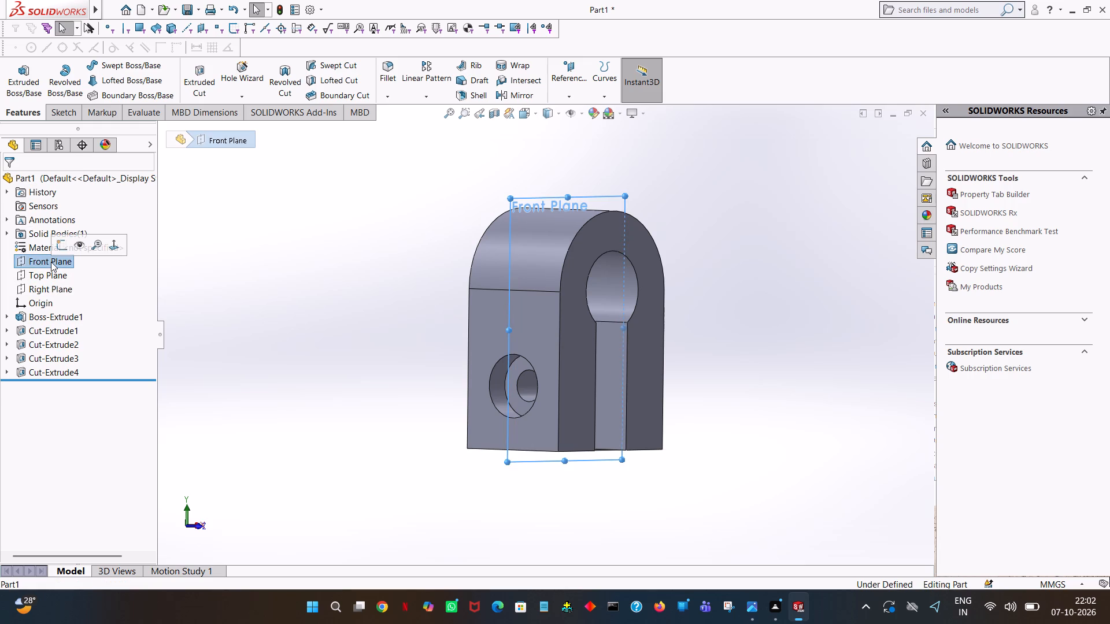
{"action": "left_click", "coordinate": [50, 271]}
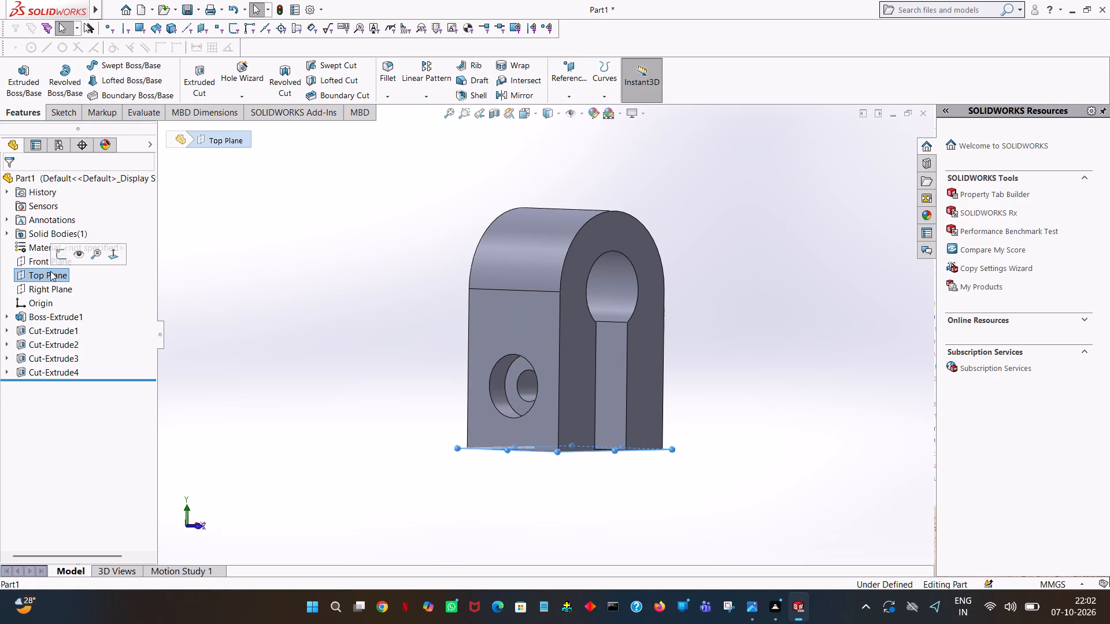
{"action": "left_click", "coordinate": [46, 284]}
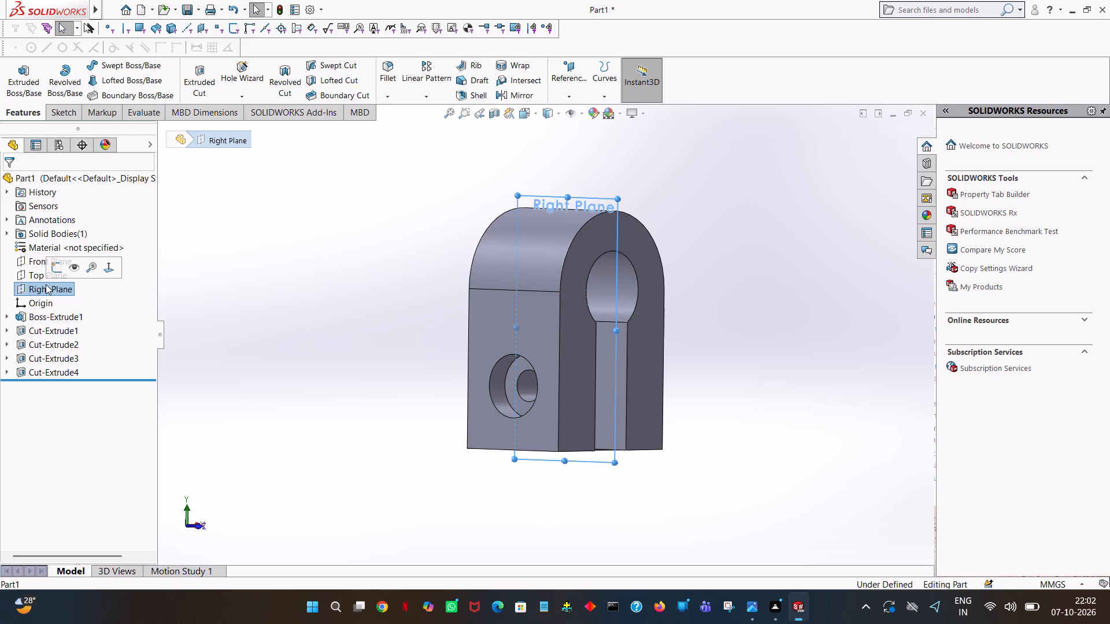
{"action": "middle_click_drag", "start_coordinate": [441, 358], "coordinate": [368, 380]}
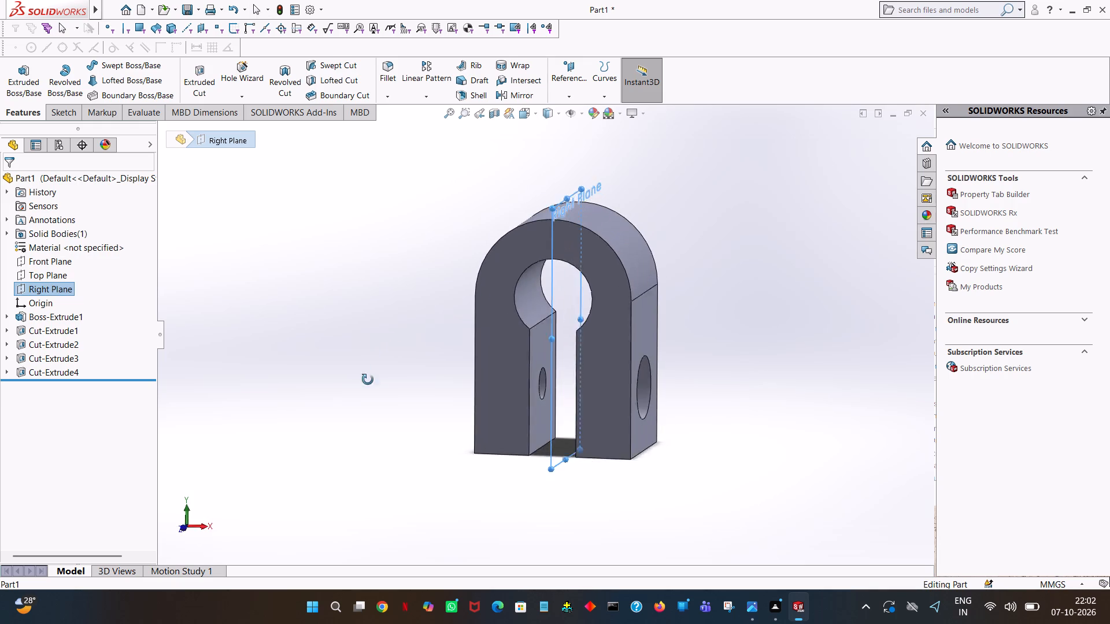
{"action": "middle_click_drag", "start_coordinate": [368, 380], "coordinate": [379, 398]}
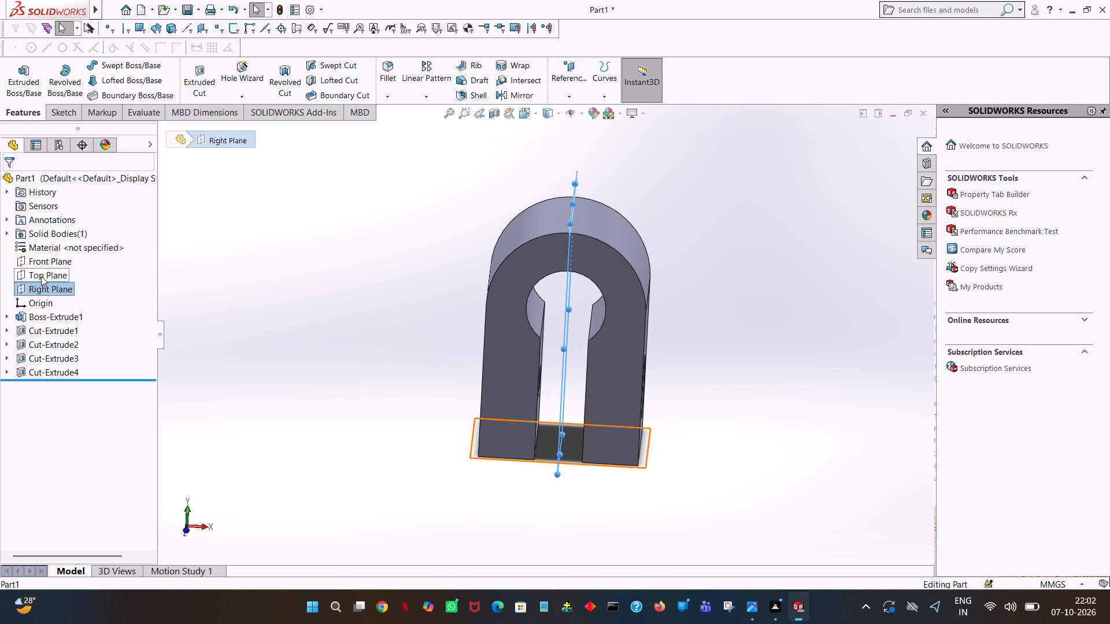
{"action": "left_click", "coordinate": [41, 275]}
{"action": "middle_click", "coordinate": [235, 328]}
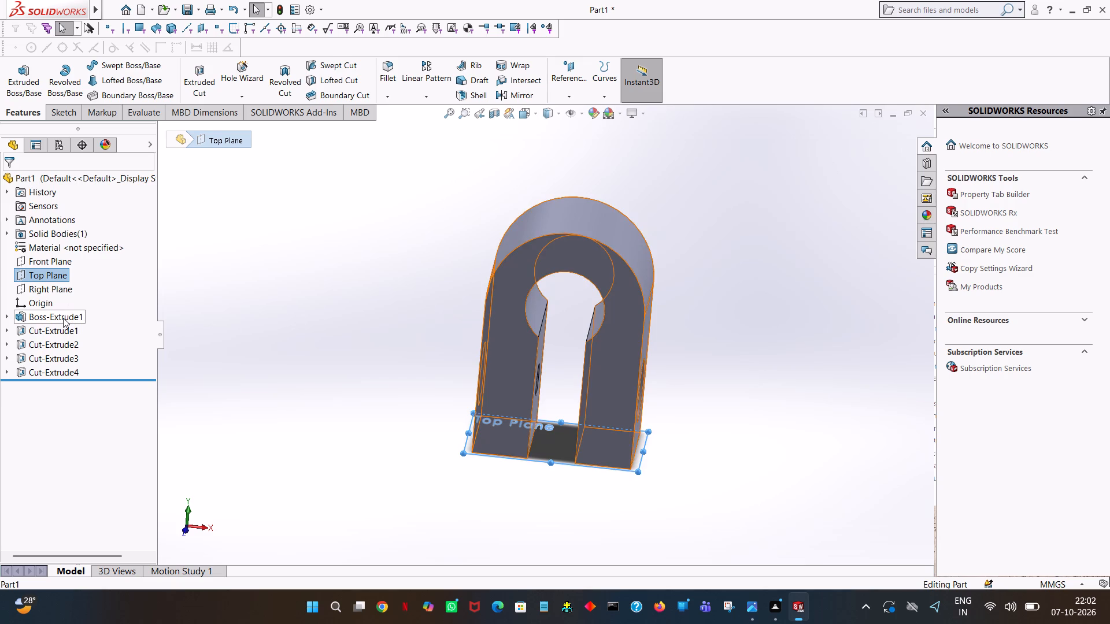
{"action": "left_click", "coordinate": [58, 282]}
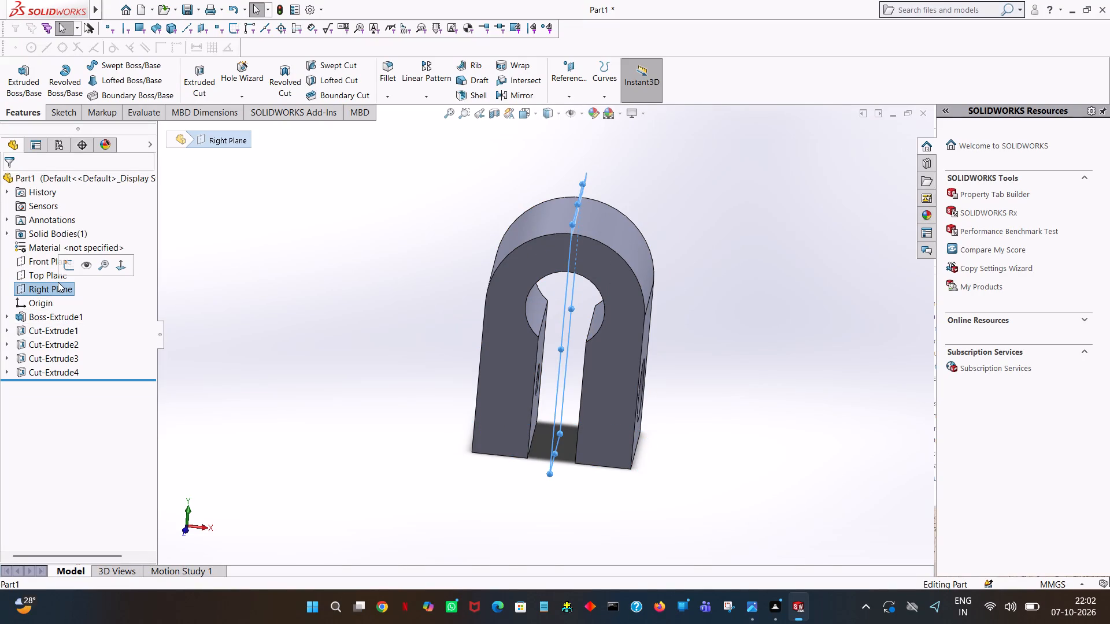
{"action": "left_click", "coordinate": [51, 276]}
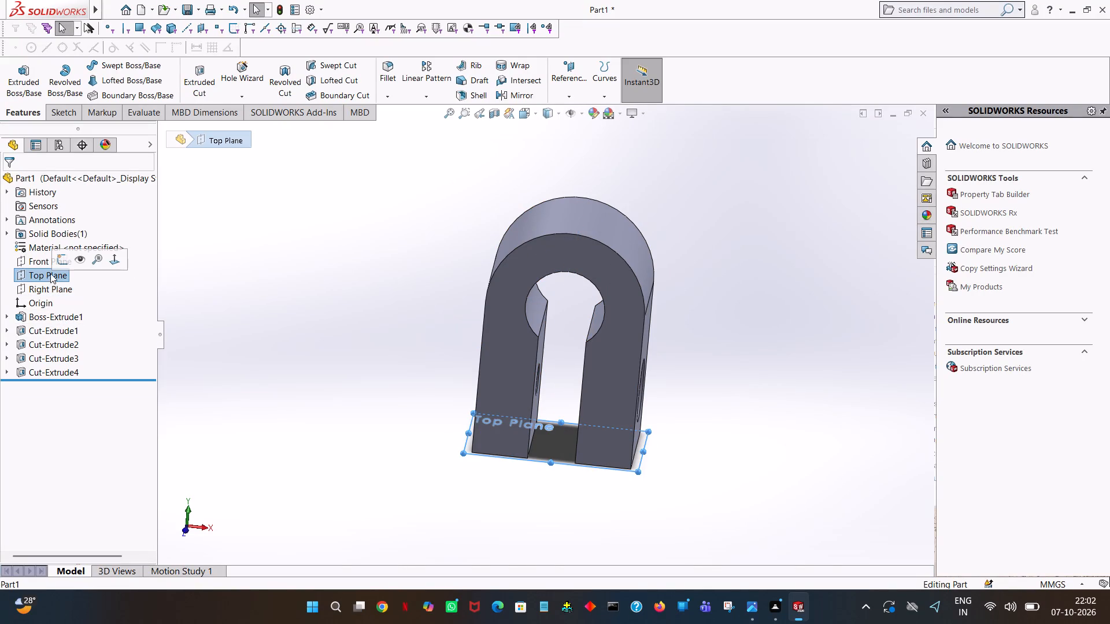
{"action": "left_click", "coordinate": [43, 260]}
{"action": "middle_click_drag", "start_coordinate": [345, 272], "coordinate": [286, 257]}
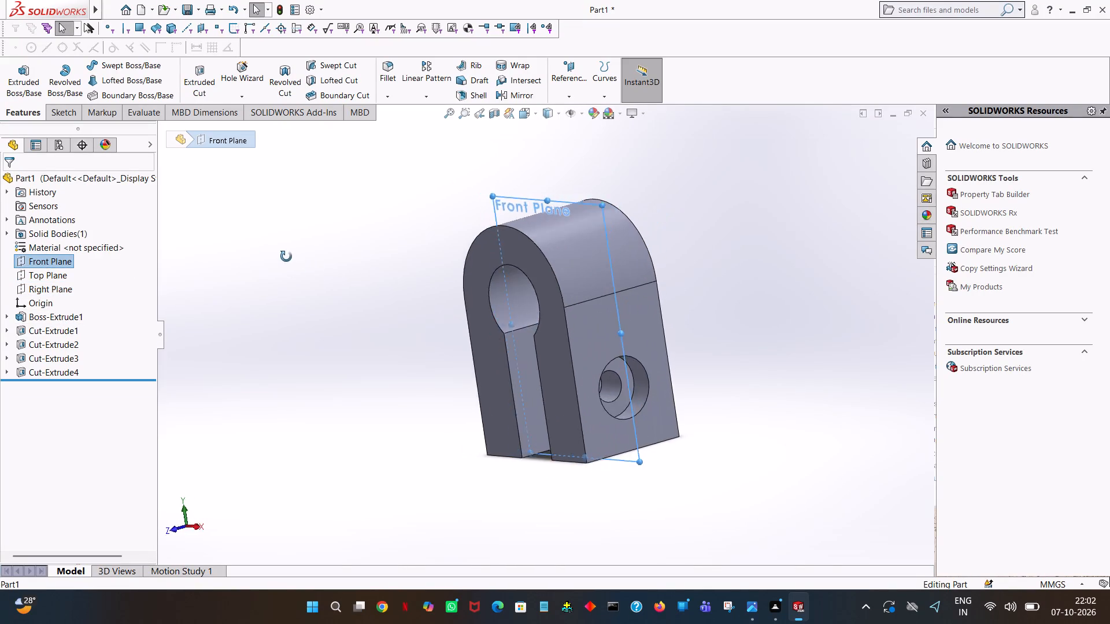
{"action": "middle_click_drag", "start_coordinate": [286, 257], "coordinate": [356, 216]}
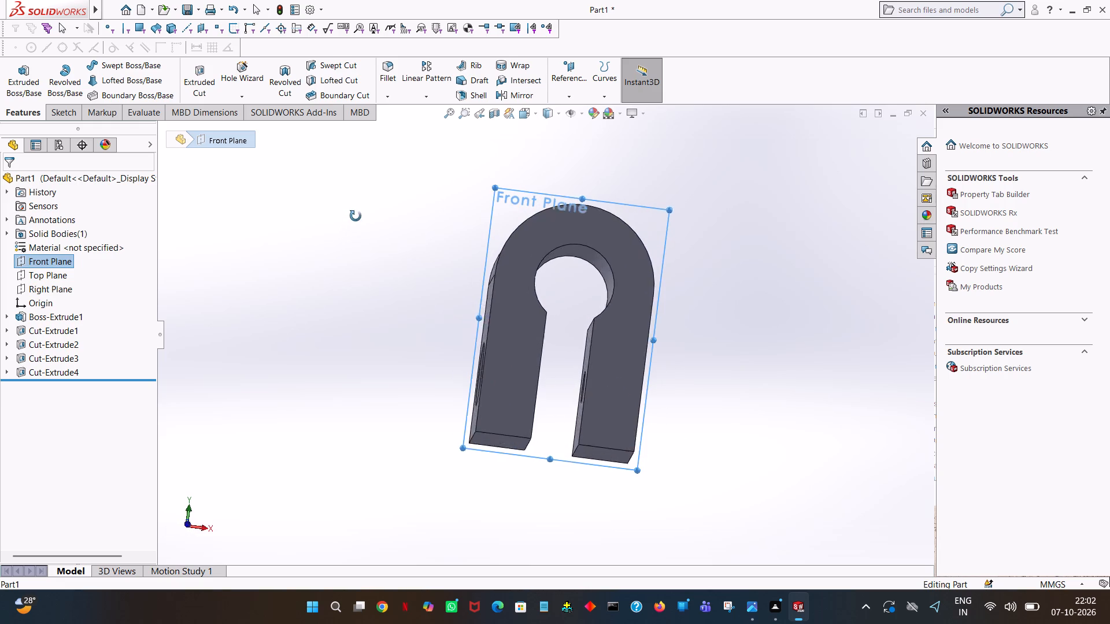
{"action": "middle_click_drag", "start_coordinate": [356, 216], "coordinate": [554, 420]}
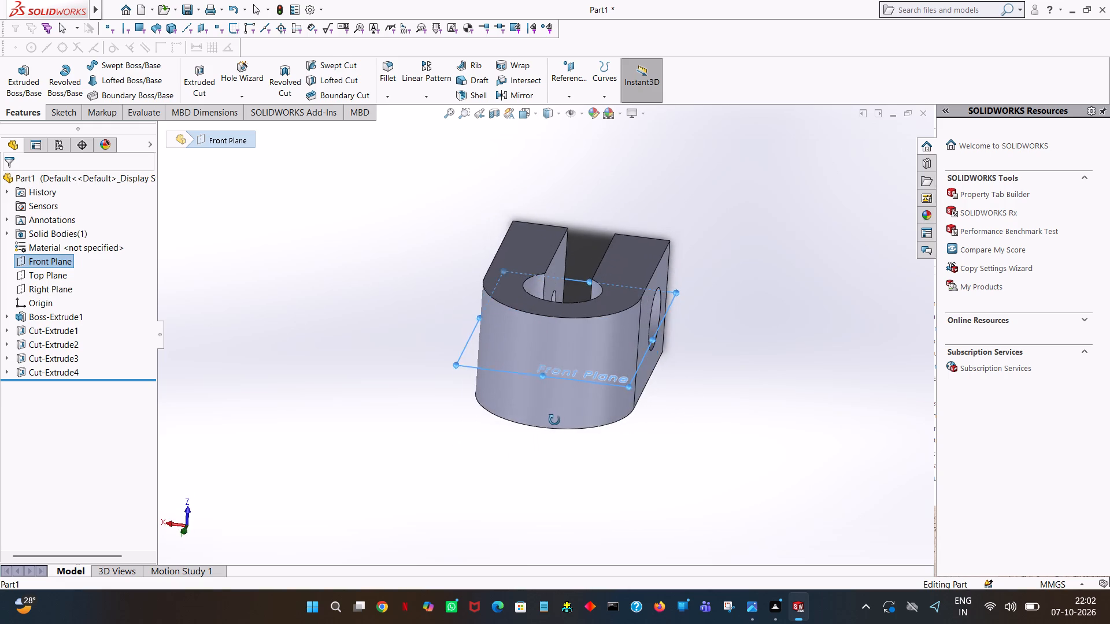
{"action": "middle_click_drag", "start_coordinate": [554, 420], "coordinate": [566, 470]}
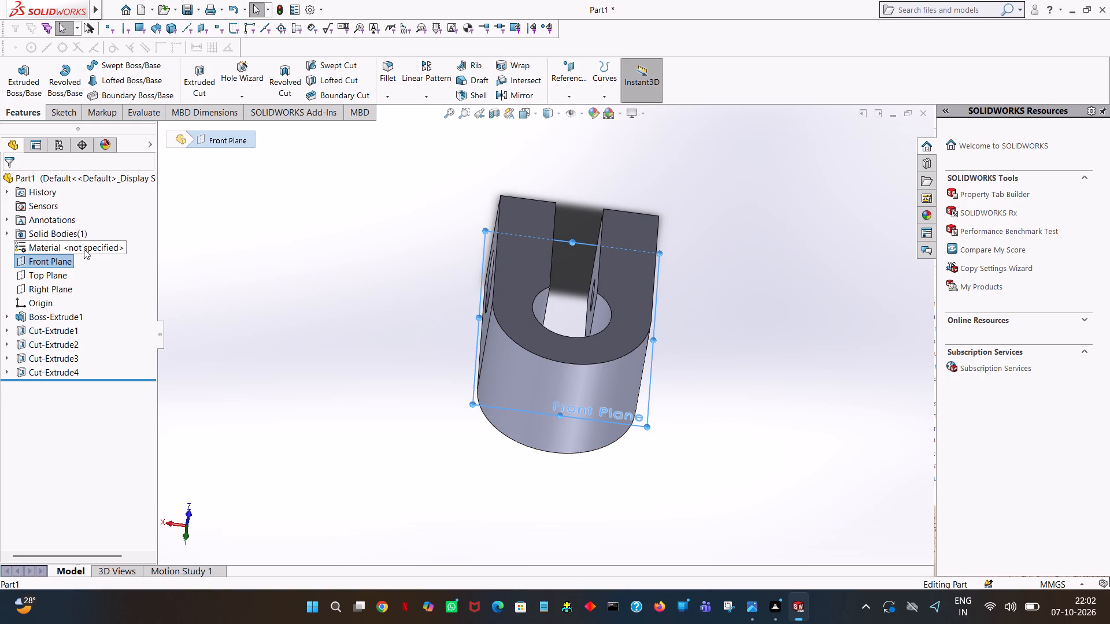
Start a new sketch on the Front Plane and view it face-on.
{"action": "left_click", "coordinate": [39, 262]}
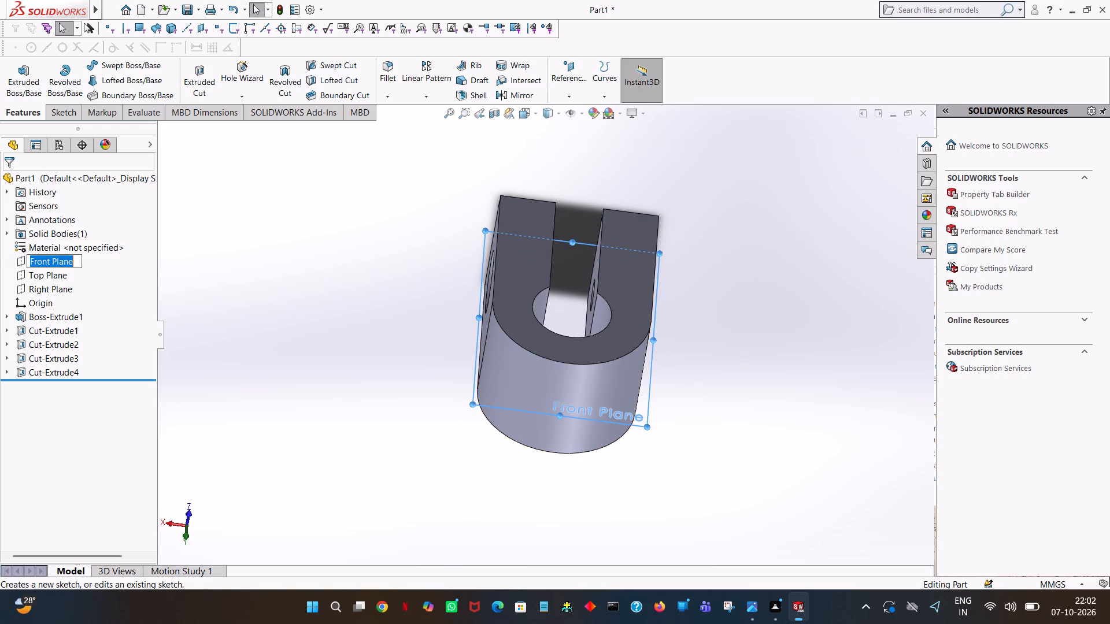
{"action": "left_click", "coordinate": [105, 276]}
{"action": "left_click", "coordinate": [69, 259]}
{"action": "left_click", "coordinate": [80, 243]}
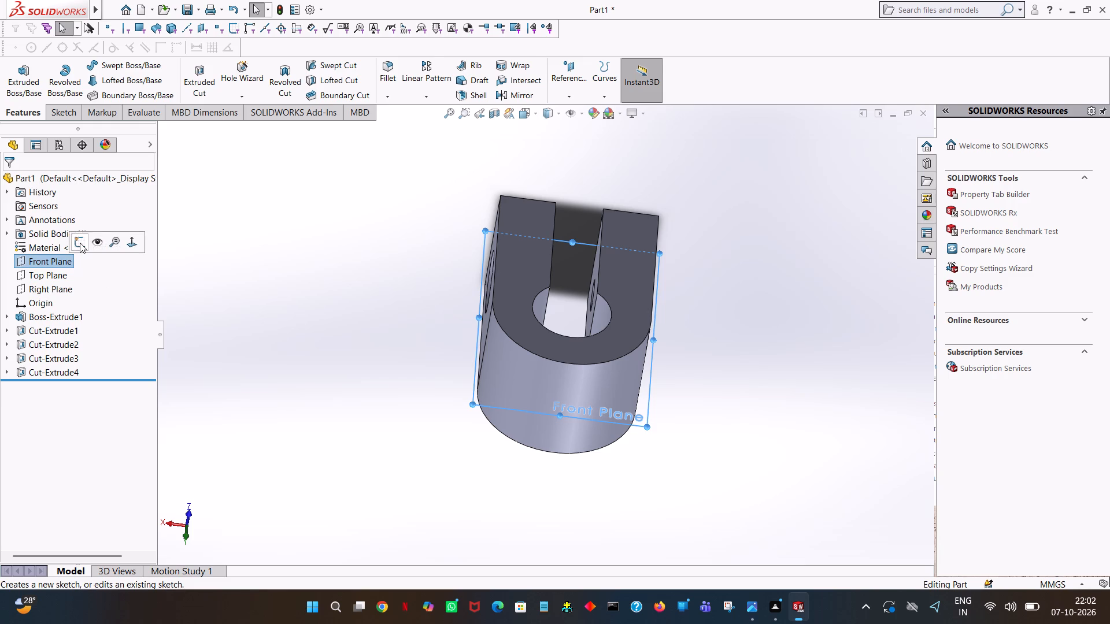
{"action": "key", "text": "space"}
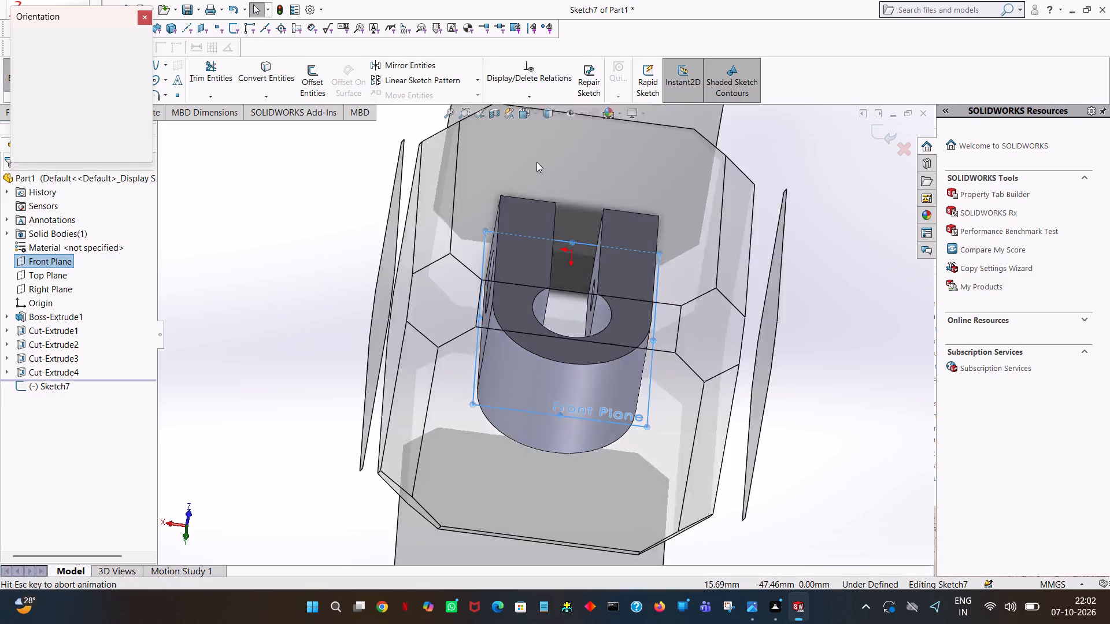
{"action": "left_click", "coordinate": [143, 80]}
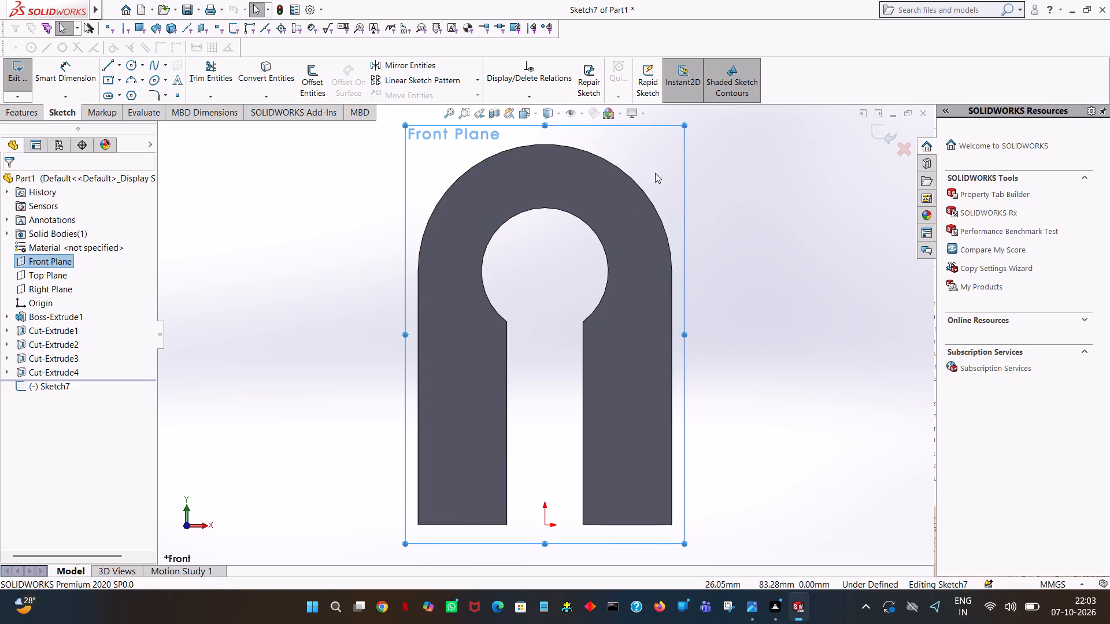
Draw a vertical line upward from the left end of the block's outer arc and set its length to 90 mm.
{"action": "middle_click_drag", "start_coordinate": [656, 173], "coordinate": [627, 432], "text": "ctrl"}
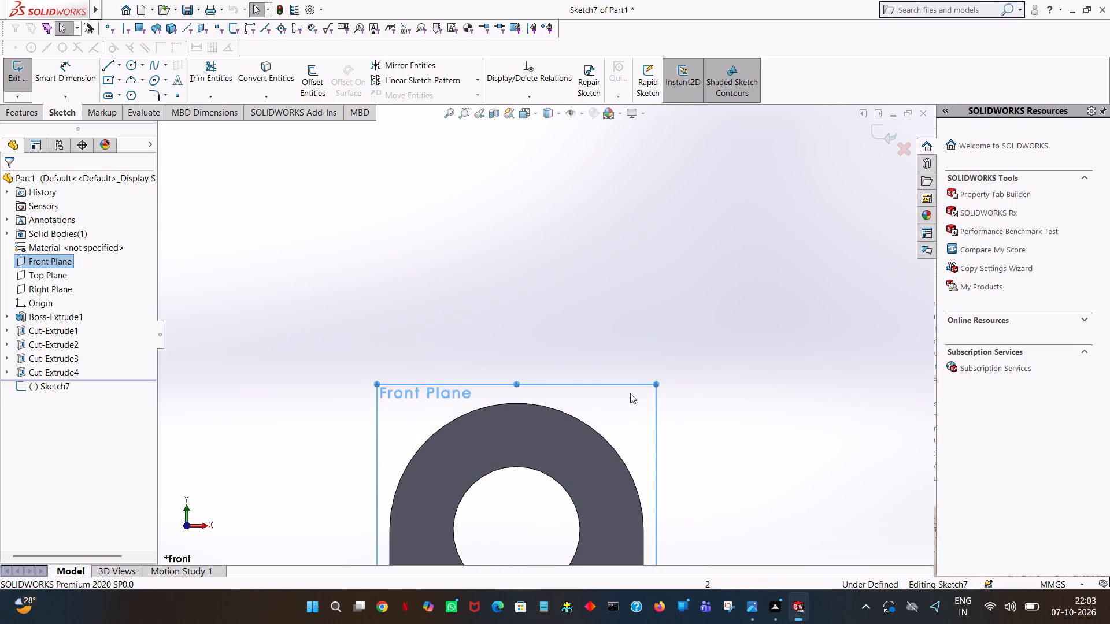
{"action": "left_click", "coordinate": [453, 116]}
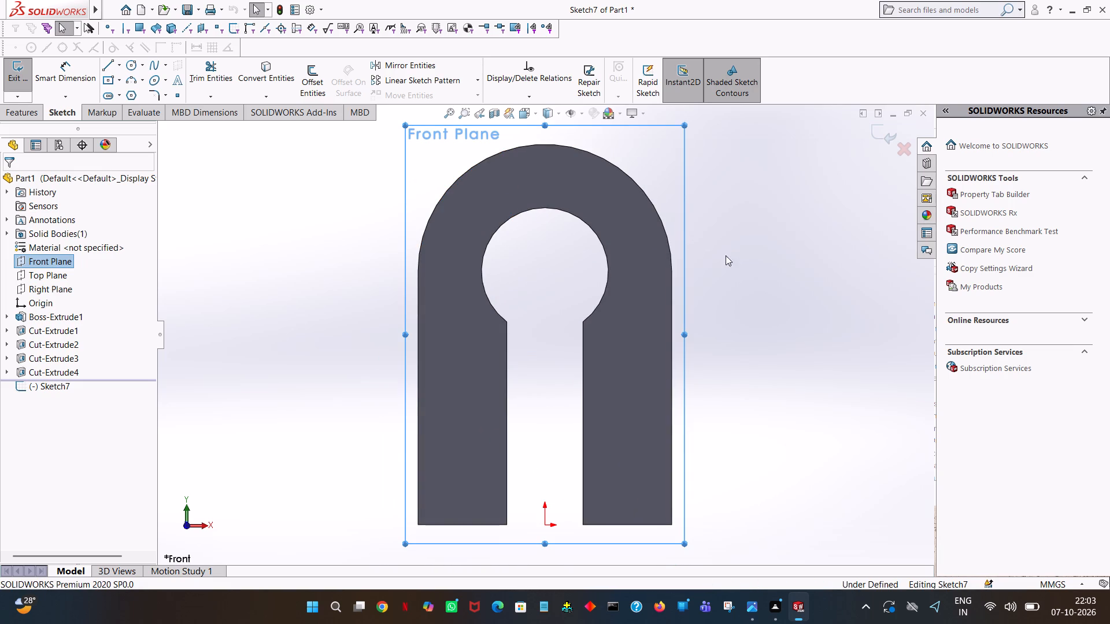
{"action": "middle_click_drag", "start_coordinate": [726, 252], "coordinate": [715, 470], "text": "ctrl"}
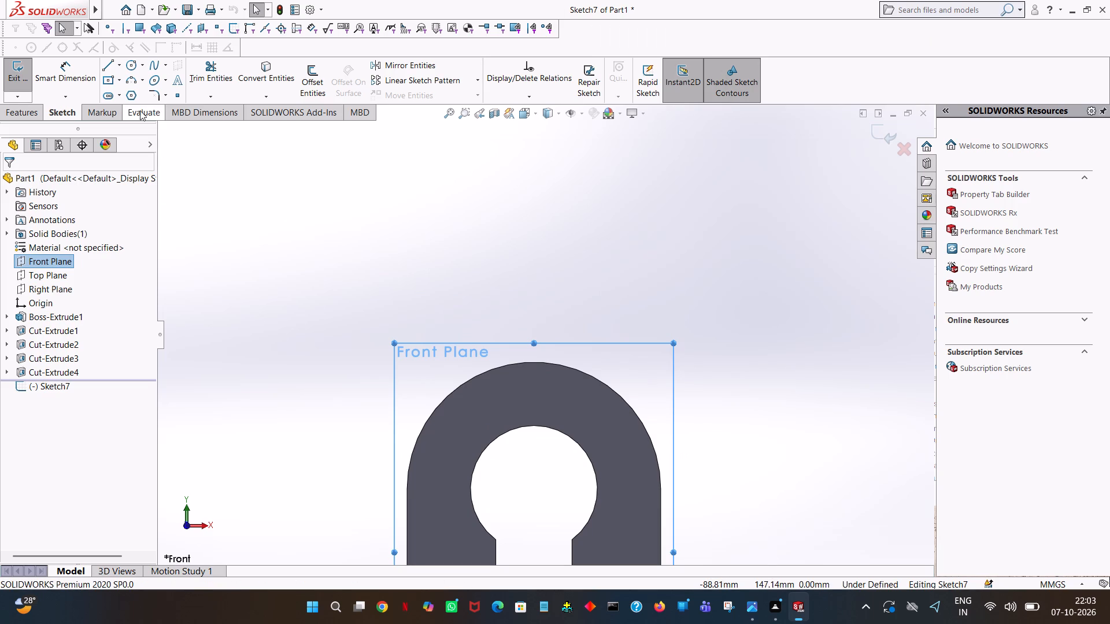
{"action": "left_click", "coordinate": [108, 64]}
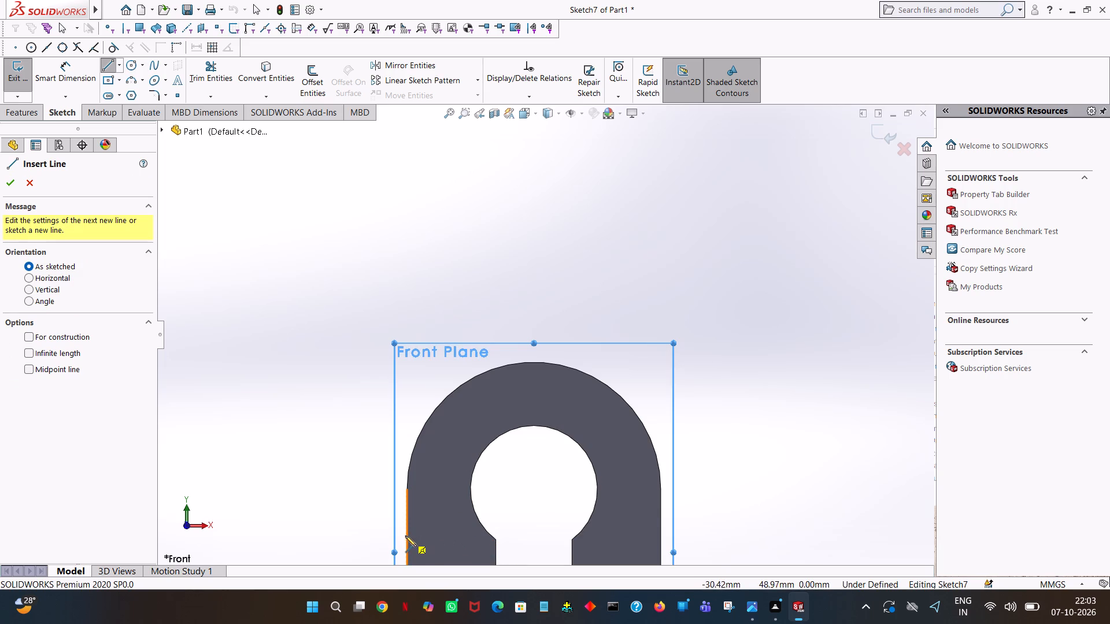
{"action": "left_click", "coordinate": [406, 488]}
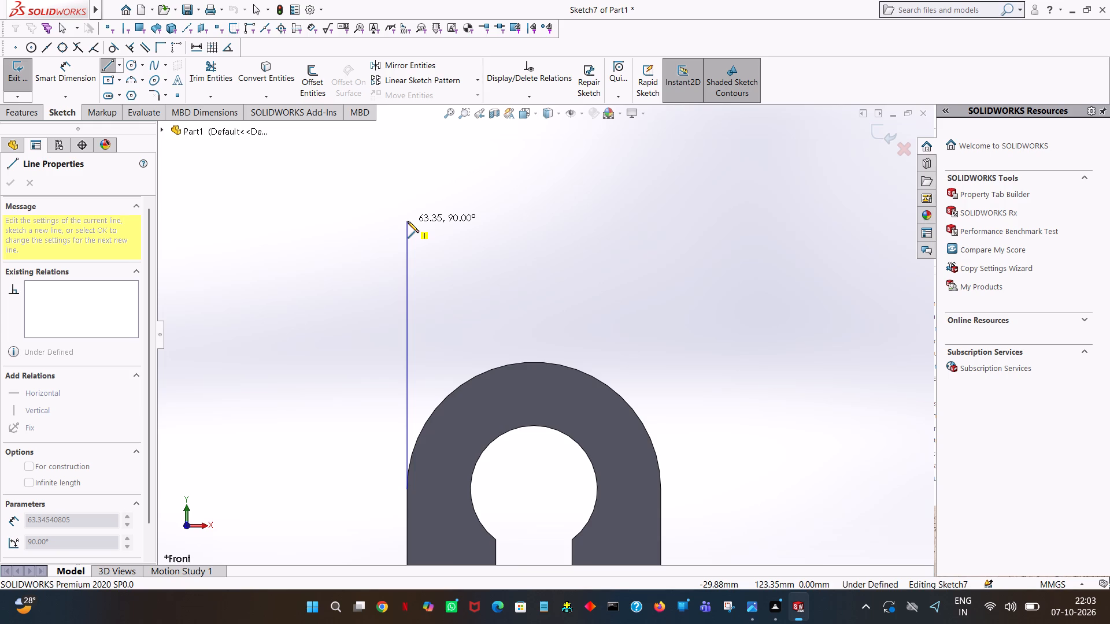
{"action": "left_click", "coordinate": [408, 221]}
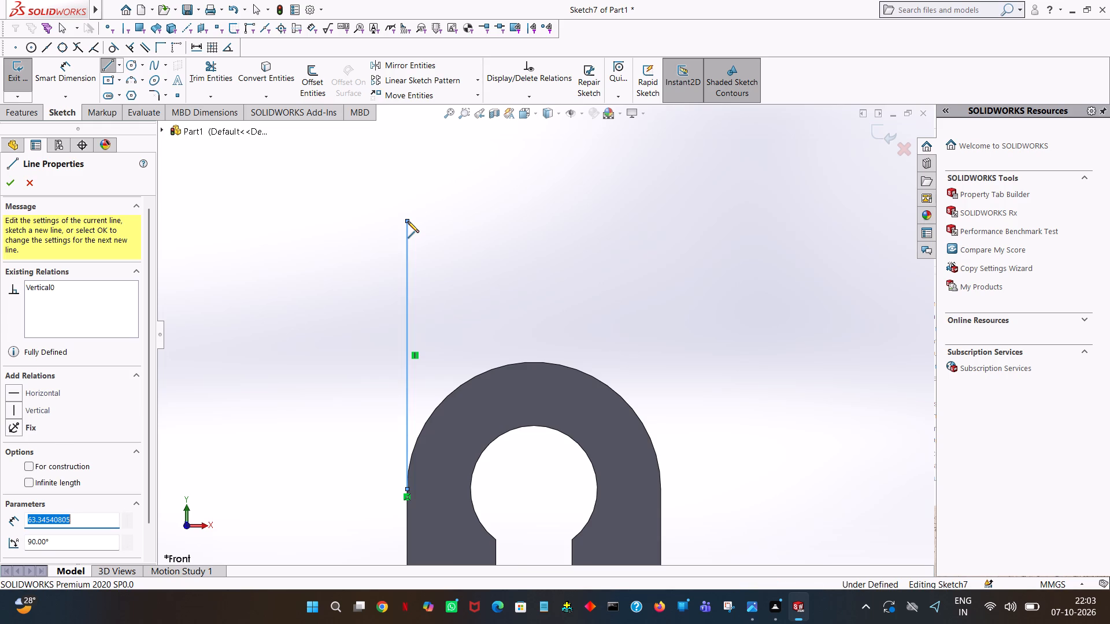
{"action": "type", "text": "90"}
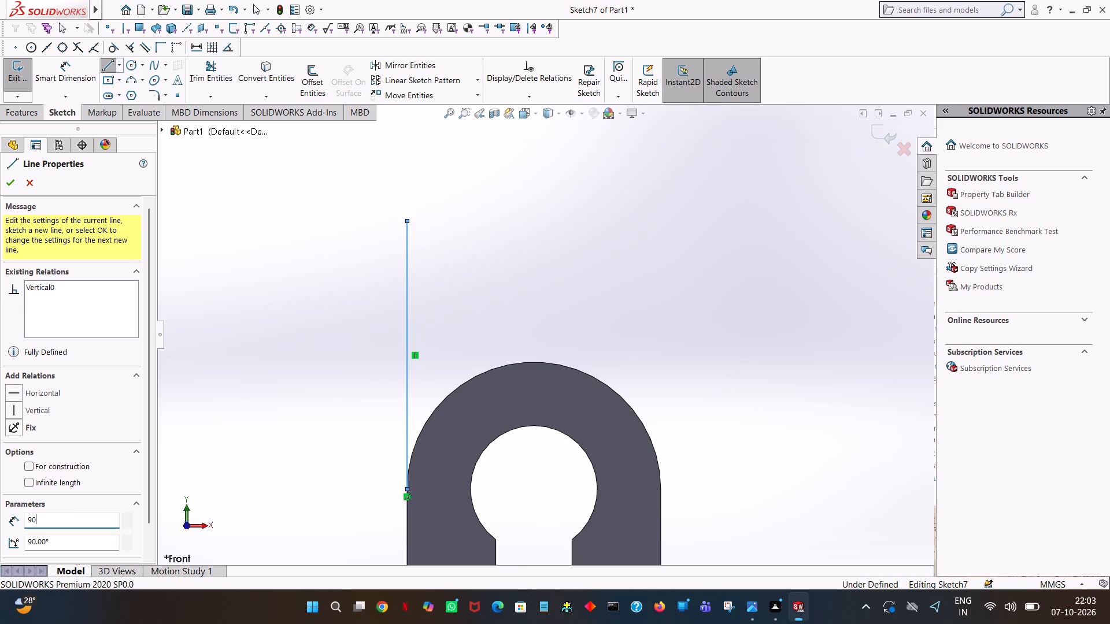
{"action": "key", "text": "Return"}
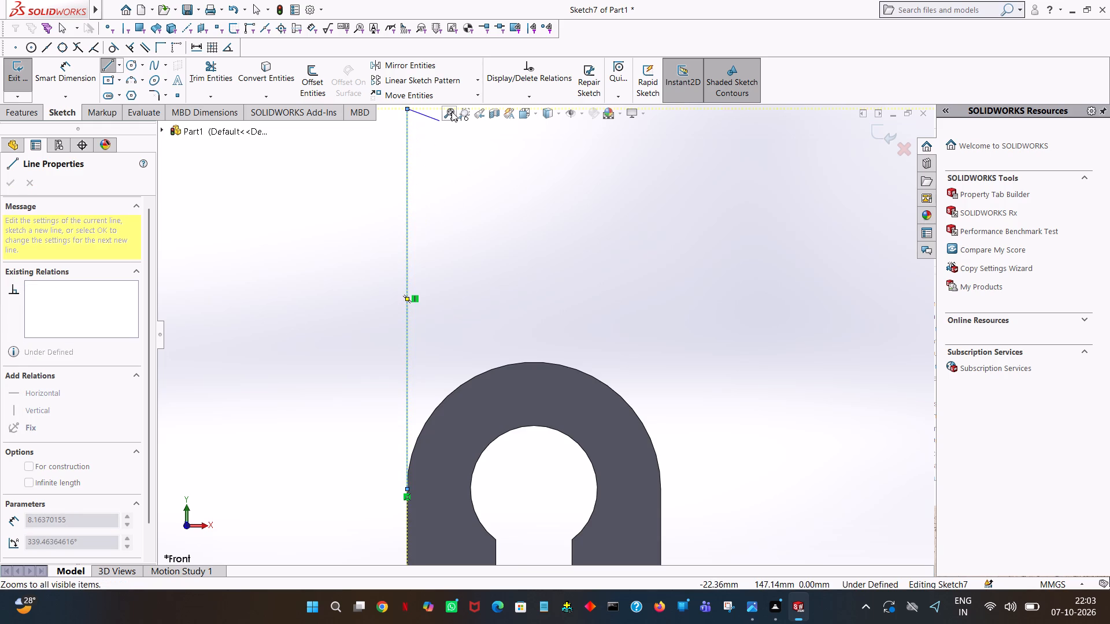
Continue with a 60 mm horizontal line to the right and a 90 mm vertical line down to the outer arc's right end.
{"action": "left_click", "coordinate": [452, 112]}
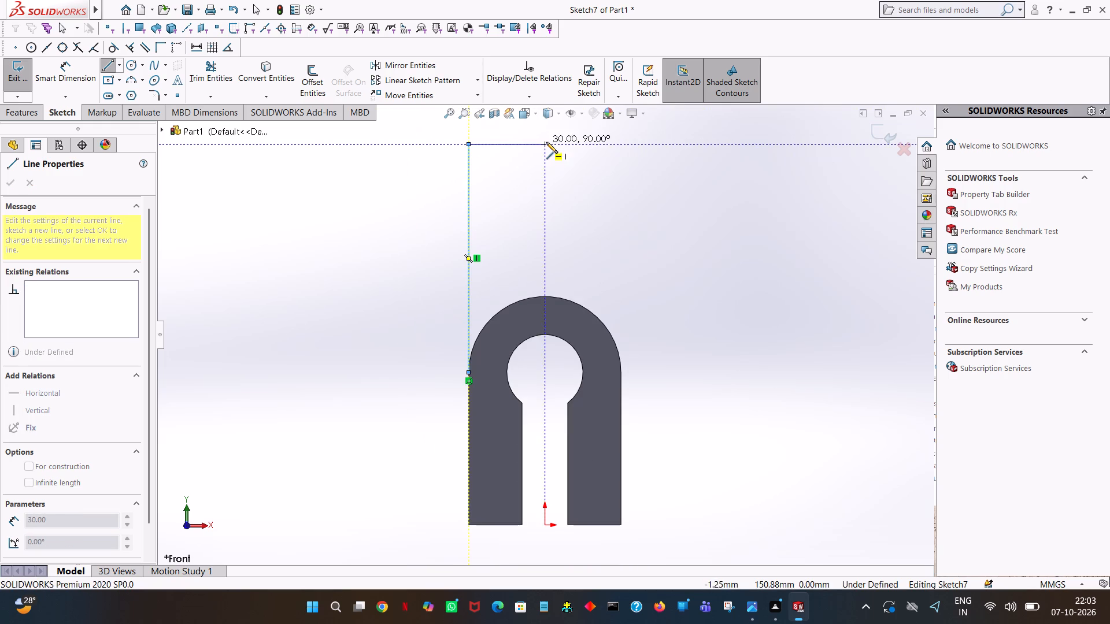
{"action": "left_click", "coordinate": [618, 145]}
{"action": "type", "text": "60"}
{"action": "key", "text": "Return"}
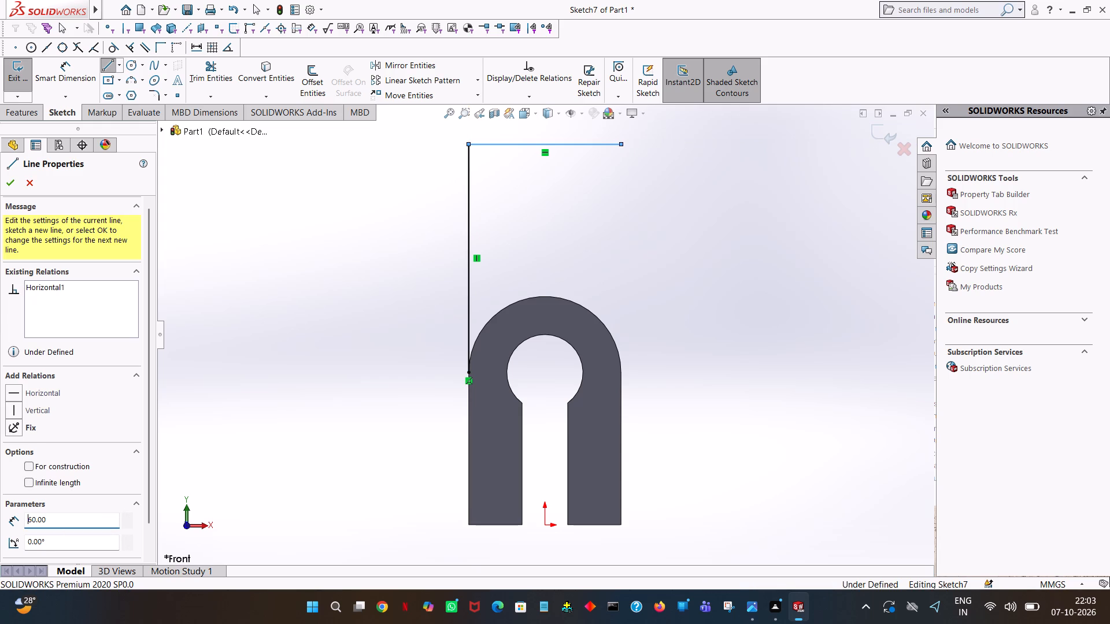
{"action": "left_click", "coordinate": [622, 373]}
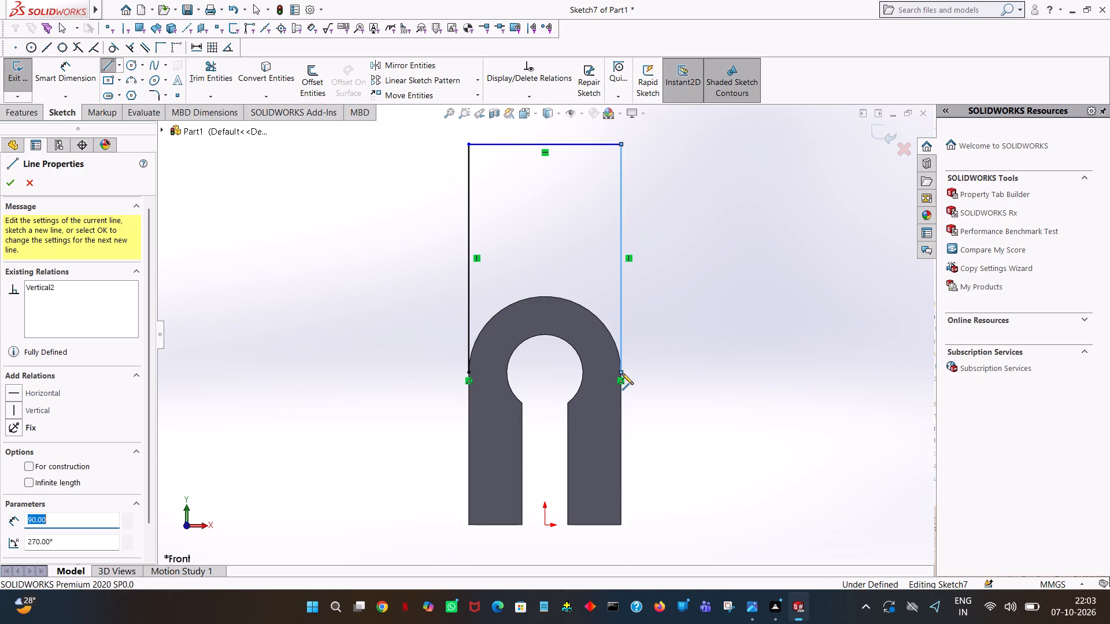
End the line chain at the outer arc's right end and leave the Line tool.
{"action": "right_click", "coordinate": [622, 373]}
{"action": "left_click", "coordinate": [658, 379]}
{"action": "left_click", "coordinate": [732, 260]}
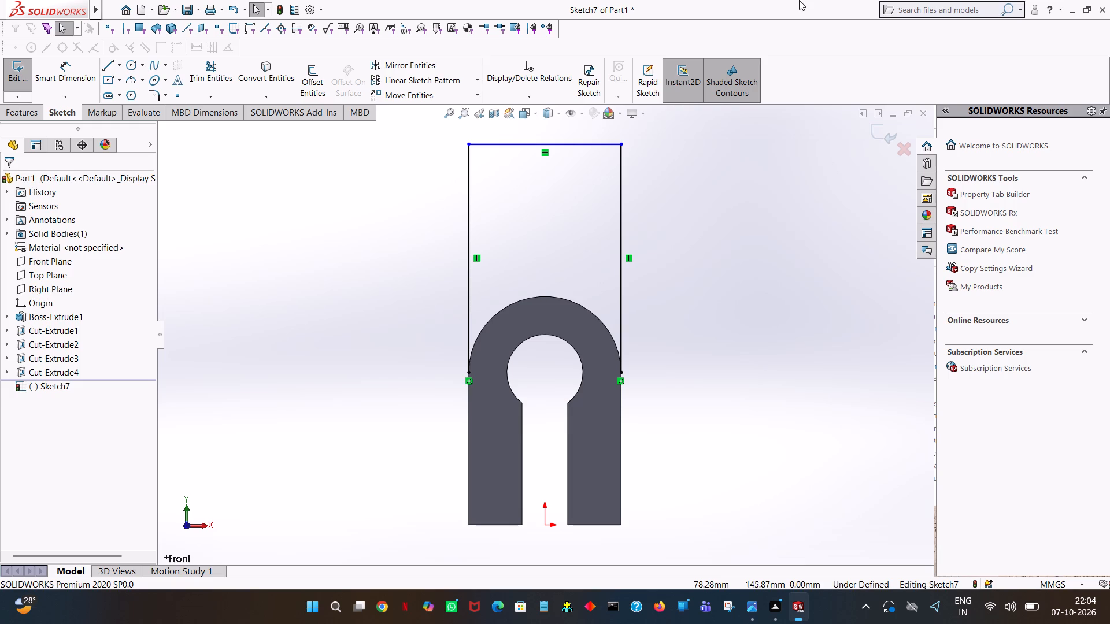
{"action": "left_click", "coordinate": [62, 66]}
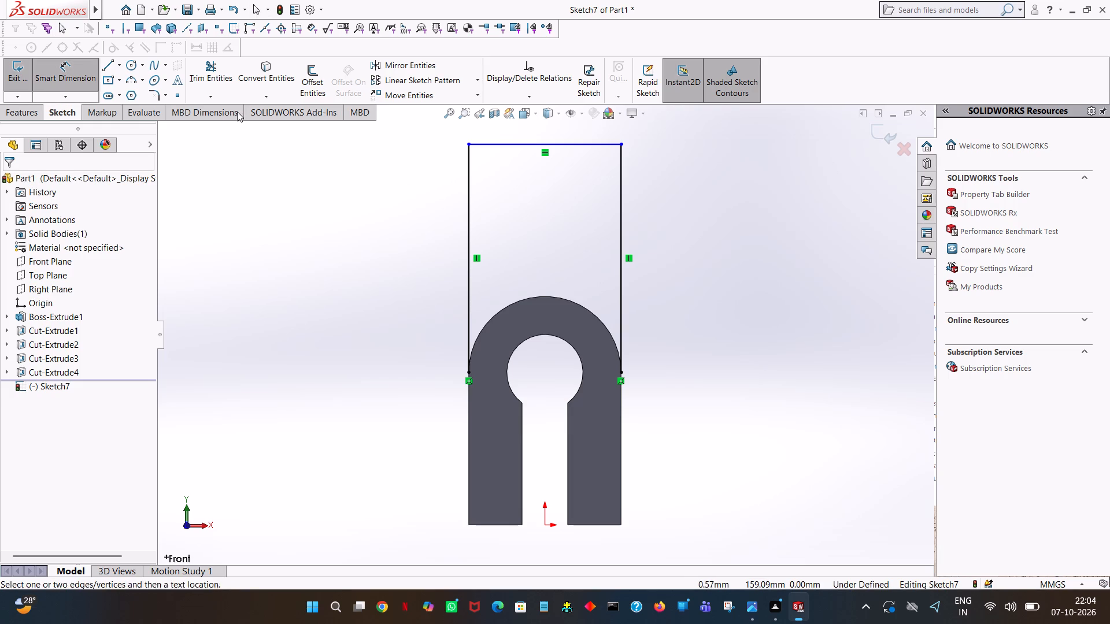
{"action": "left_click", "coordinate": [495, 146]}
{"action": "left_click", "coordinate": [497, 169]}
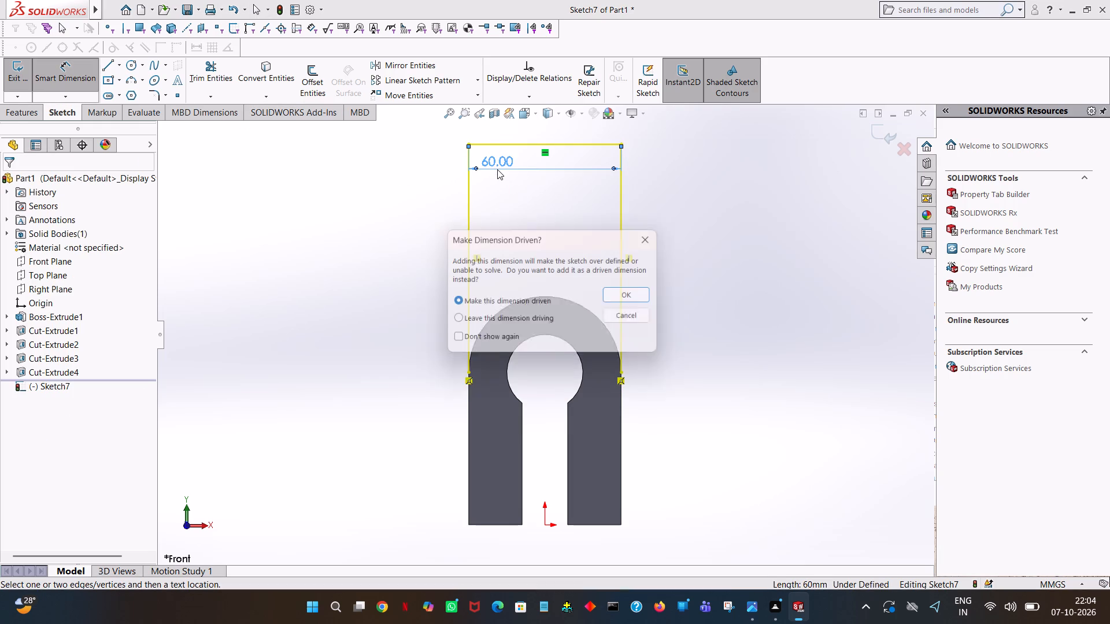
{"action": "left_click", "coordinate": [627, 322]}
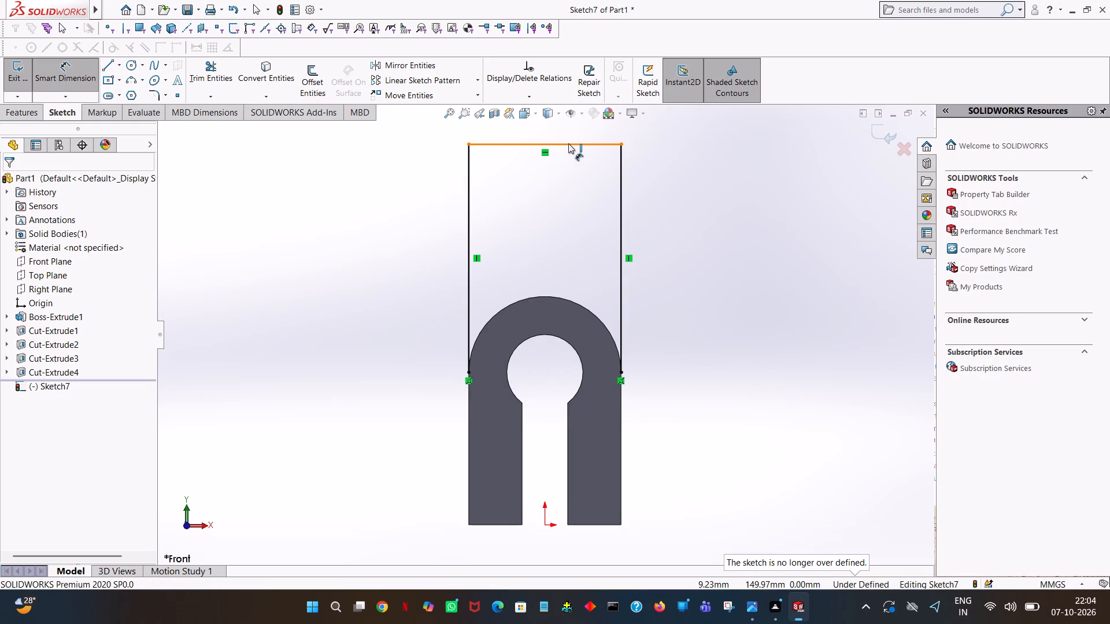
Dimension the height from the origin to the profile's top line at 150 mm.
{"action": "left_click", "coordinate": [568, 143]}
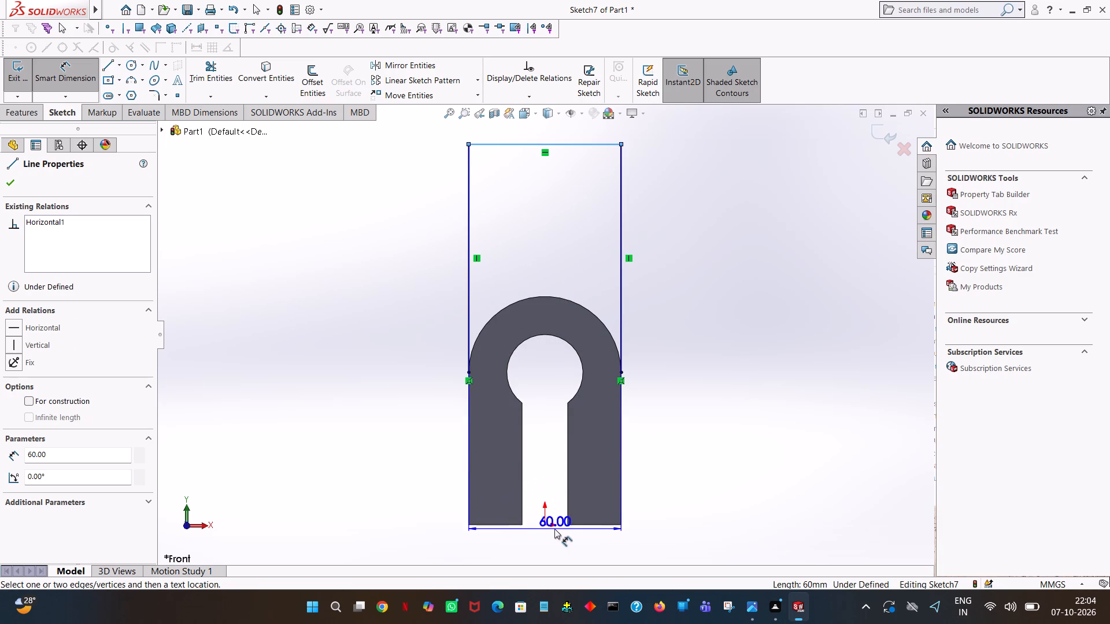
{"action": "left_click", "coordinate": [546, 526]}
{"action": "left_click", "coordinate": [758, 454]}
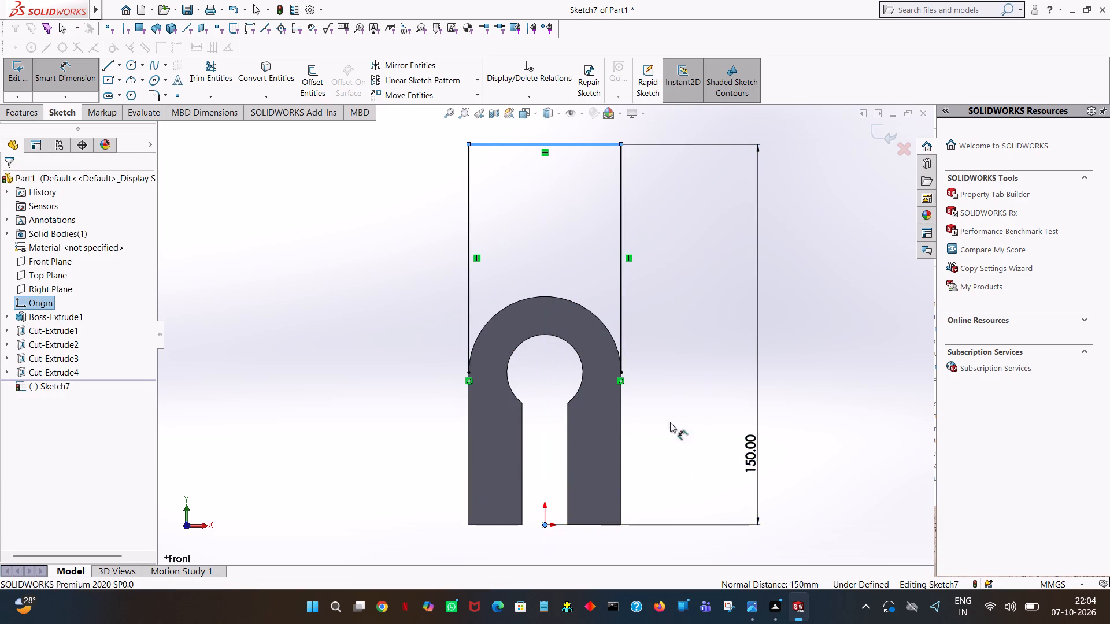
{"action": "left_click", "coordinate": [710, 441]}
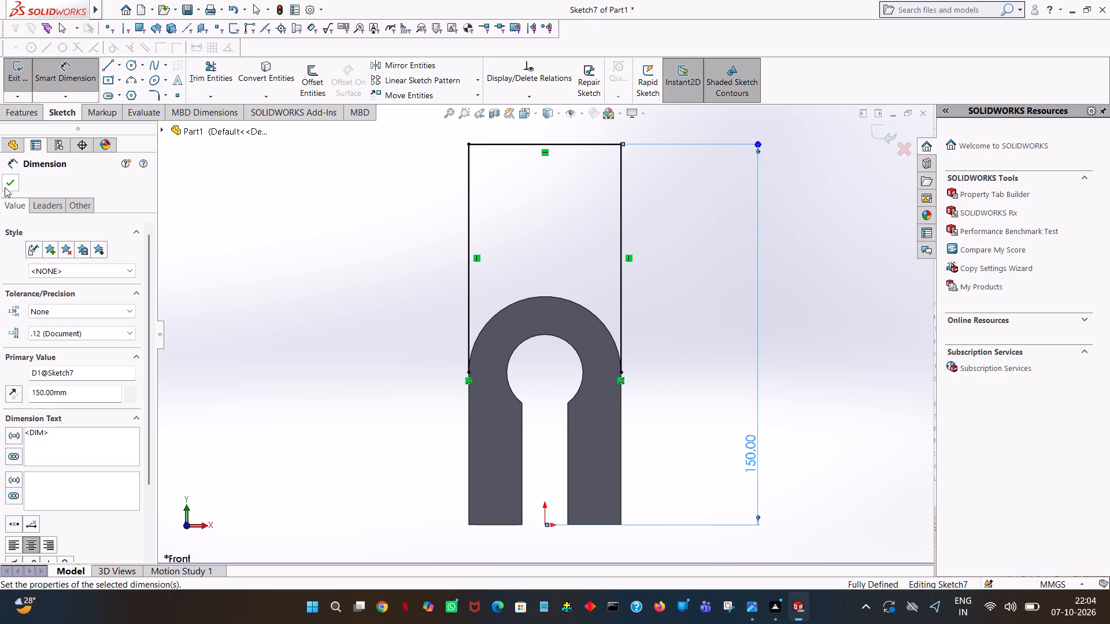
{"action": "left_click", "coordinate": [5, 187]}
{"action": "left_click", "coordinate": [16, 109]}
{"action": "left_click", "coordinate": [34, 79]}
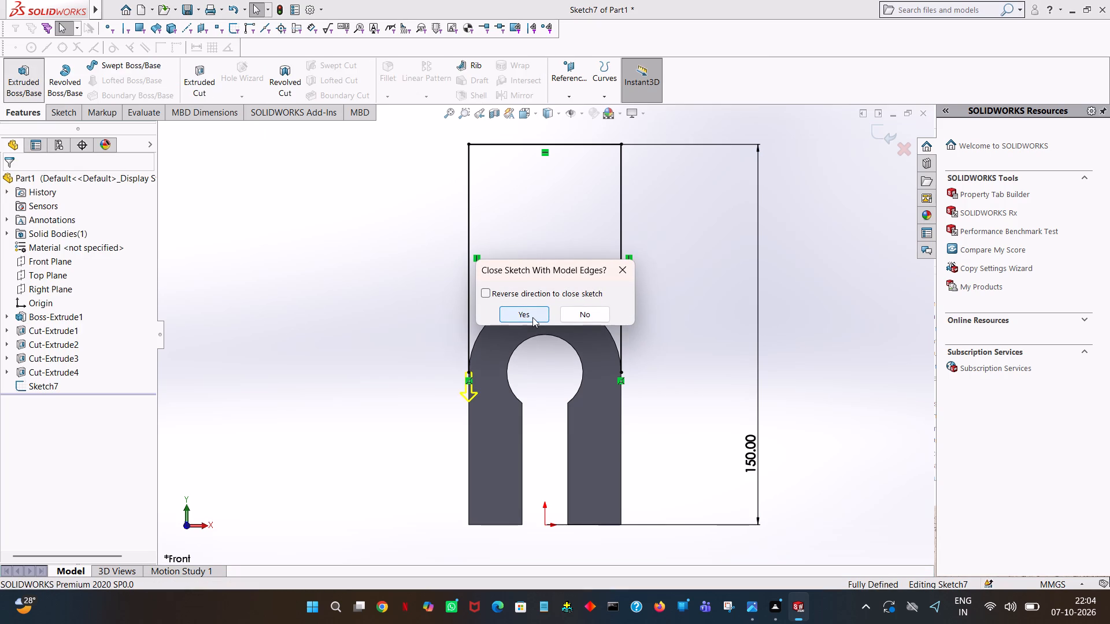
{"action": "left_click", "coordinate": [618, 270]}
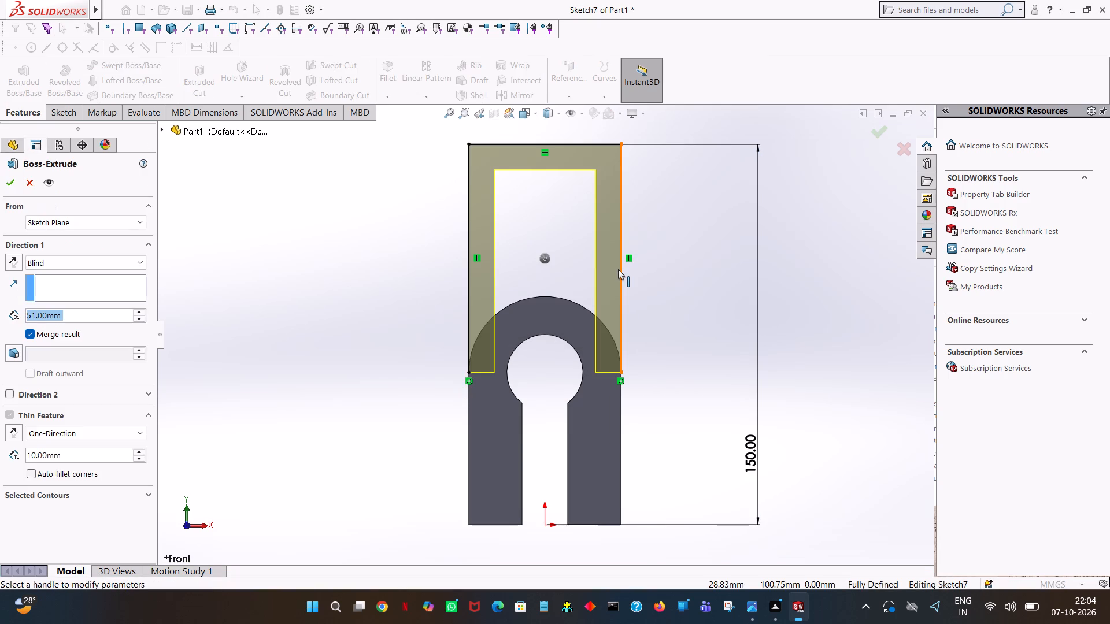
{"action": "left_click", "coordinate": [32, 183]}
Sketch a 30 mm radius circle centred on the keyhole's round opening and coincident with the block's outer arc.
{"action": "left_click", "coordinate": [67, 117]}
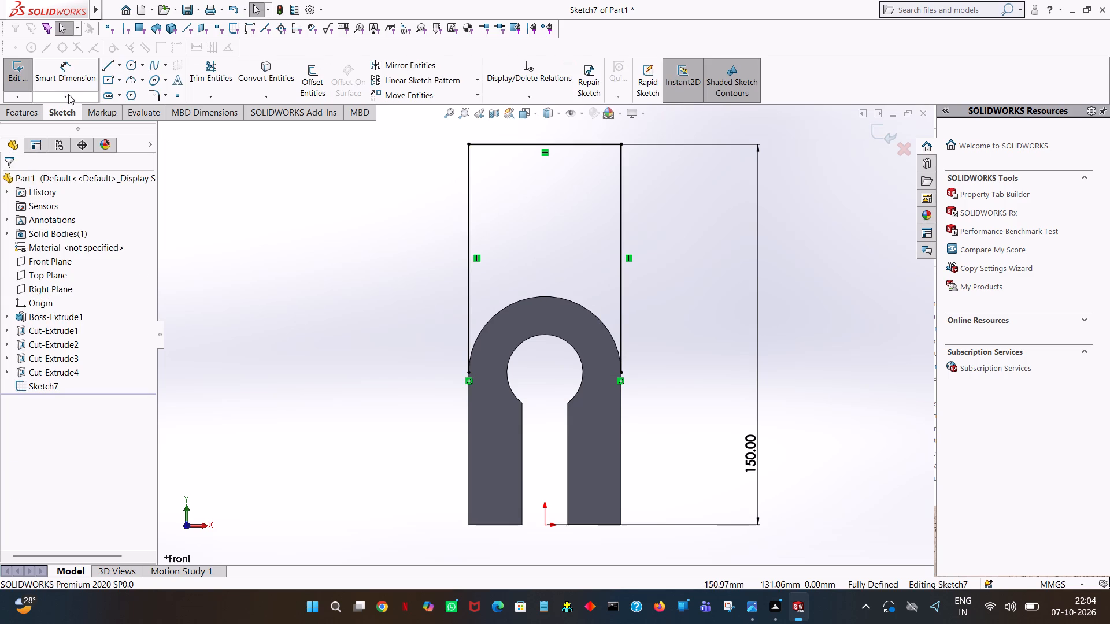
{"action": "left_click", "coordinate": [131, 62]}
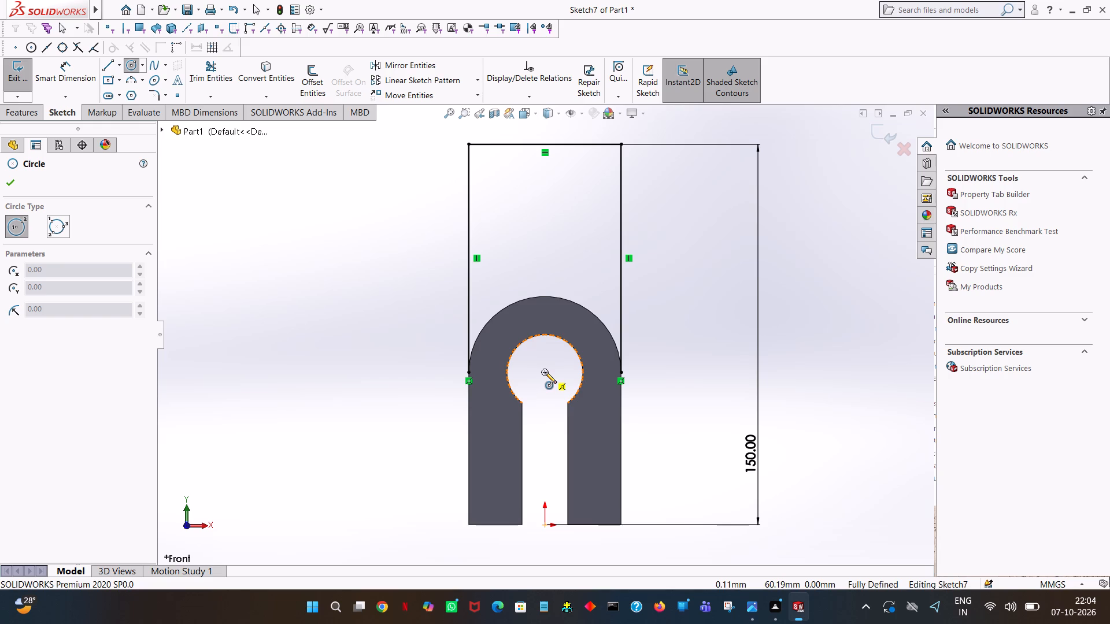
{"action": "left_click", "coordinate": [545, 372]}
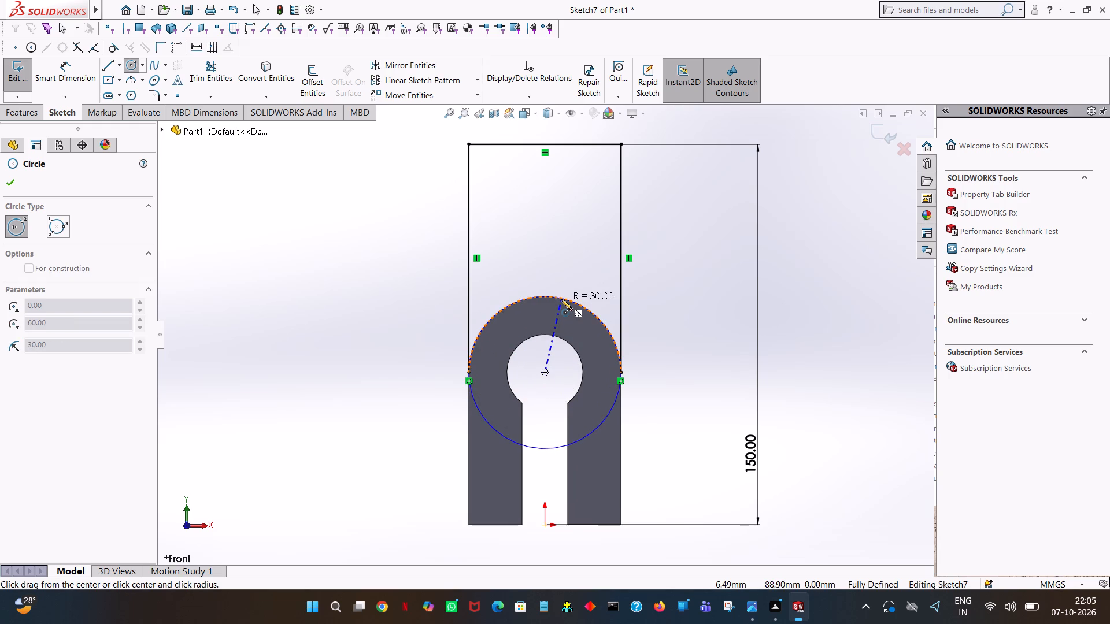
{"action": "left_click", "coordinate": [561, 299]}
{"action": "right_click", "coordinate": [561, 299]}
{"action": "left_click", "coordinate": [583, 310]}
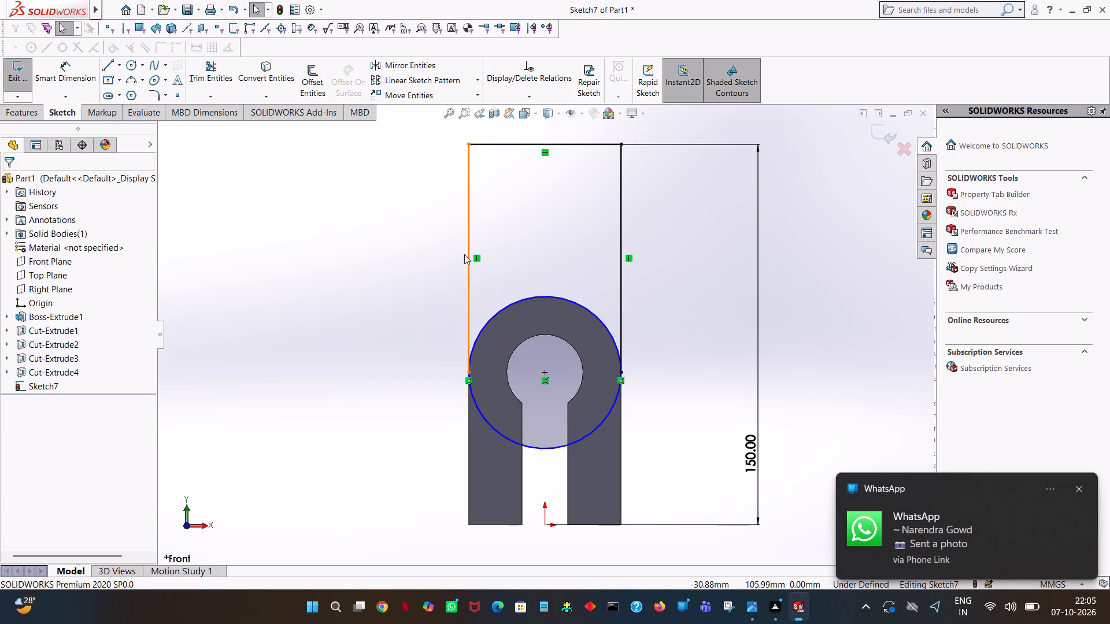
Trim away the circle's lower half so its upper arc closes the arm profile.
{"action": "left_click", "coordinate": [223, 69]}
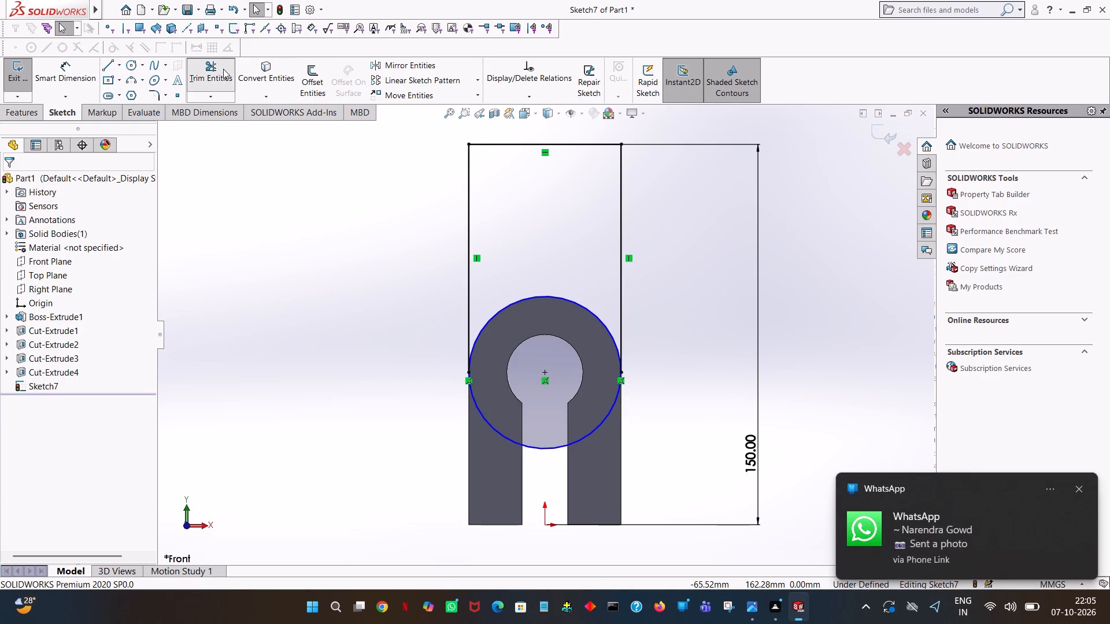
{"action": "left_click", "coordinate": [518, 445]}
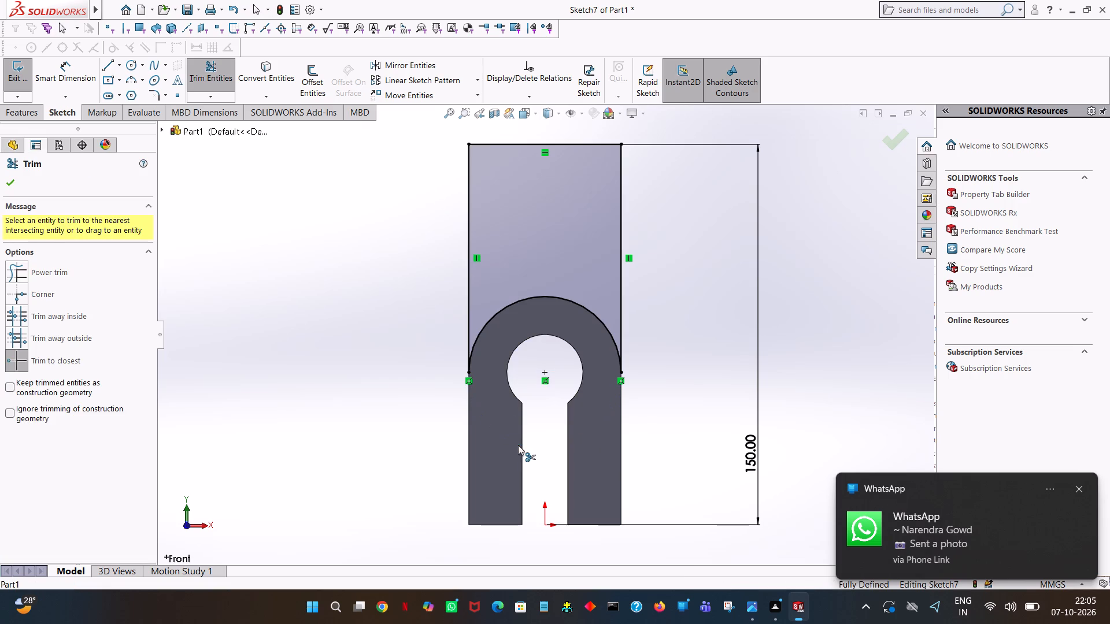
{"action": "left_click", "coordinate": [12, 187]}
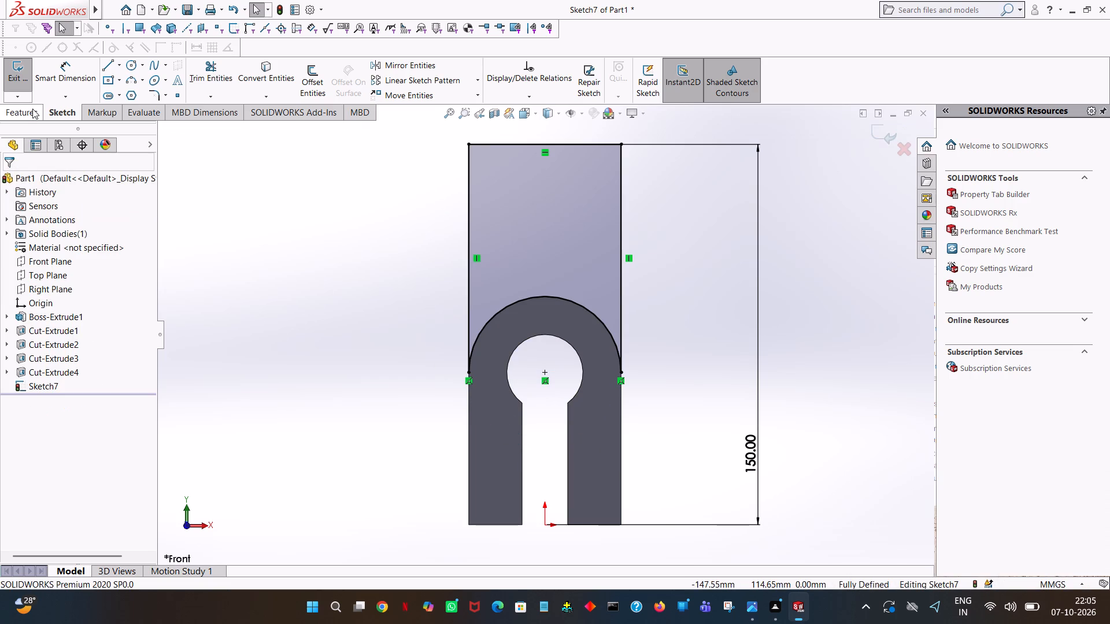
Extrude the closed arm profile with a Mid Plane depth of 45-36 (9 mm), merged with the block.
{"action": "left_click", "coordinate": [24, 105]}
{"action": "left_click", "coordinate": [21, 91]}
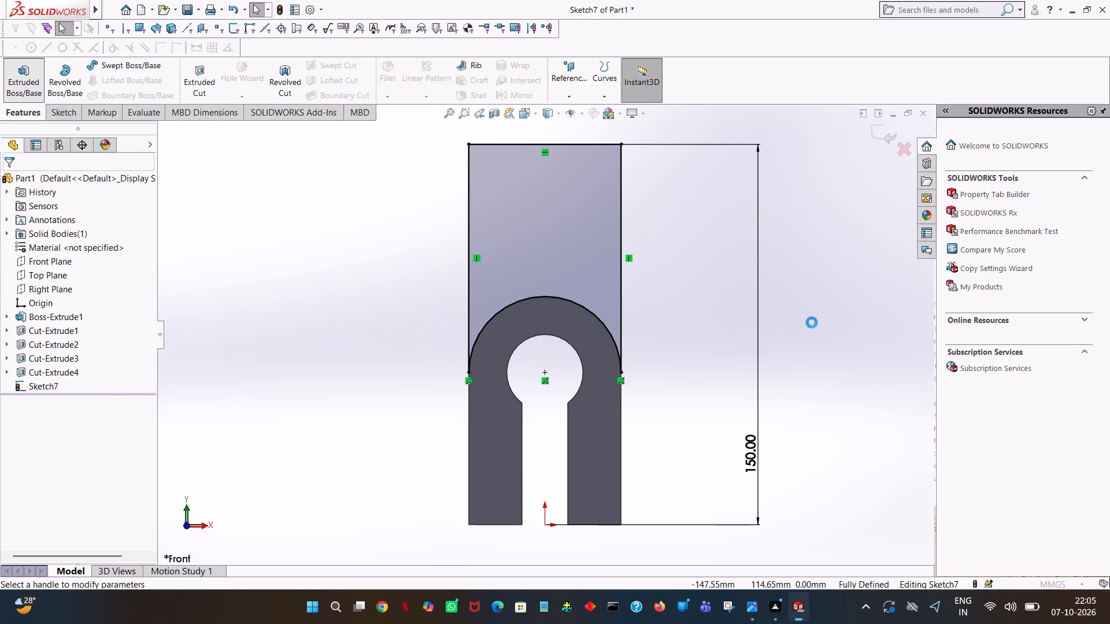
{"action": "middle_click_drag", "start_coordinate": [812, 324], "coordinate": [735, 343]}
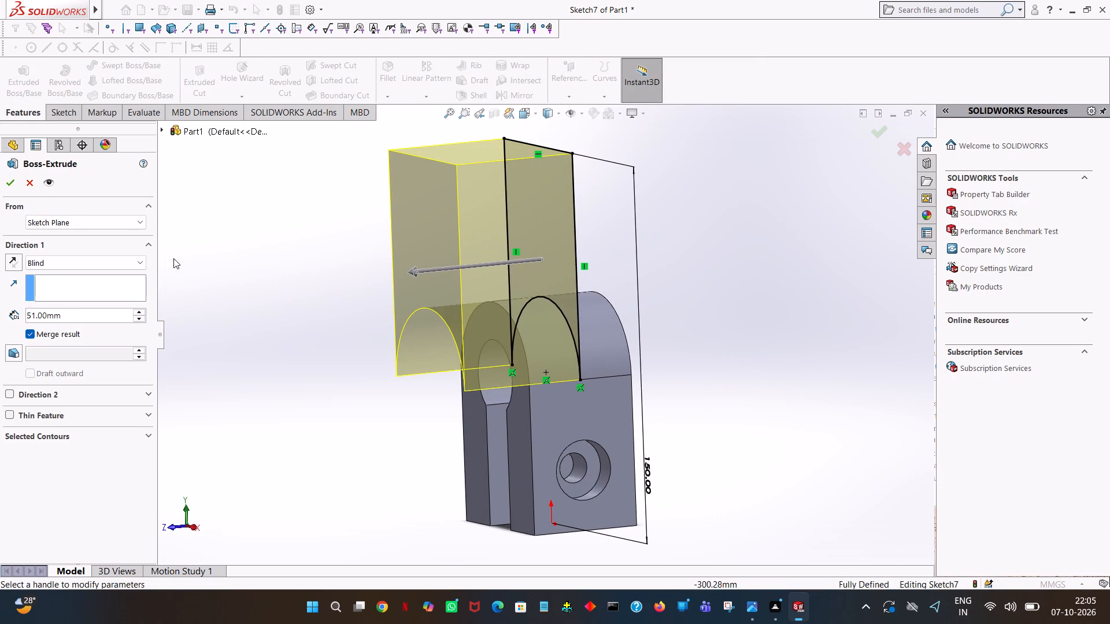
{"action": "left_click", "coordinate": [55, 259]}
{"action": "left_click", "coordinate": [61, 336]}
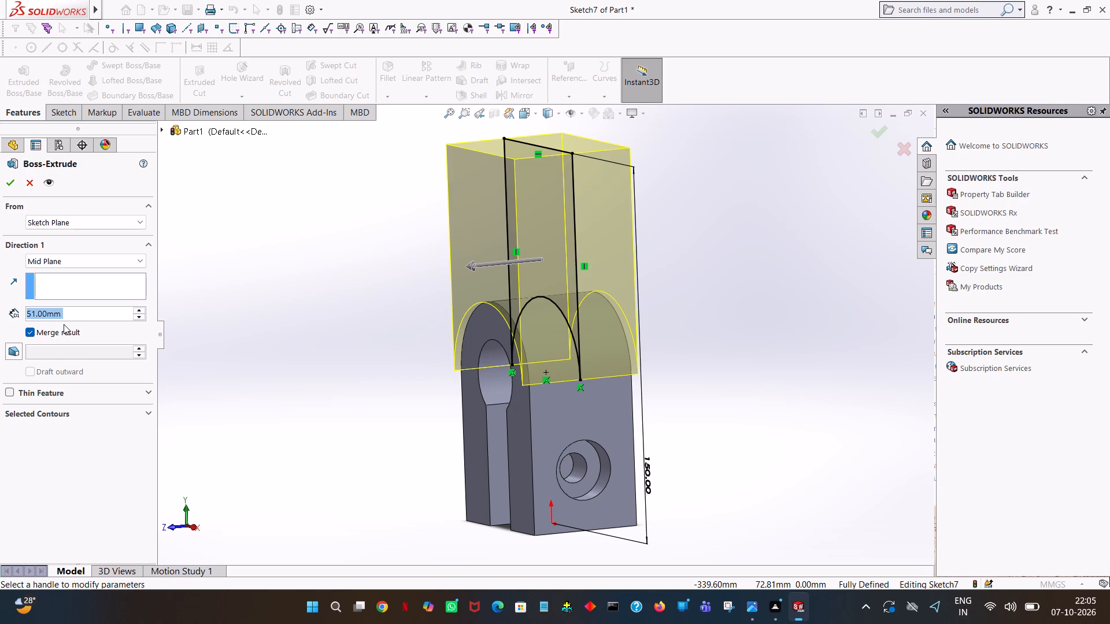
{"action": "key", "text": "4"}
{"action": "key", "text": "5"}
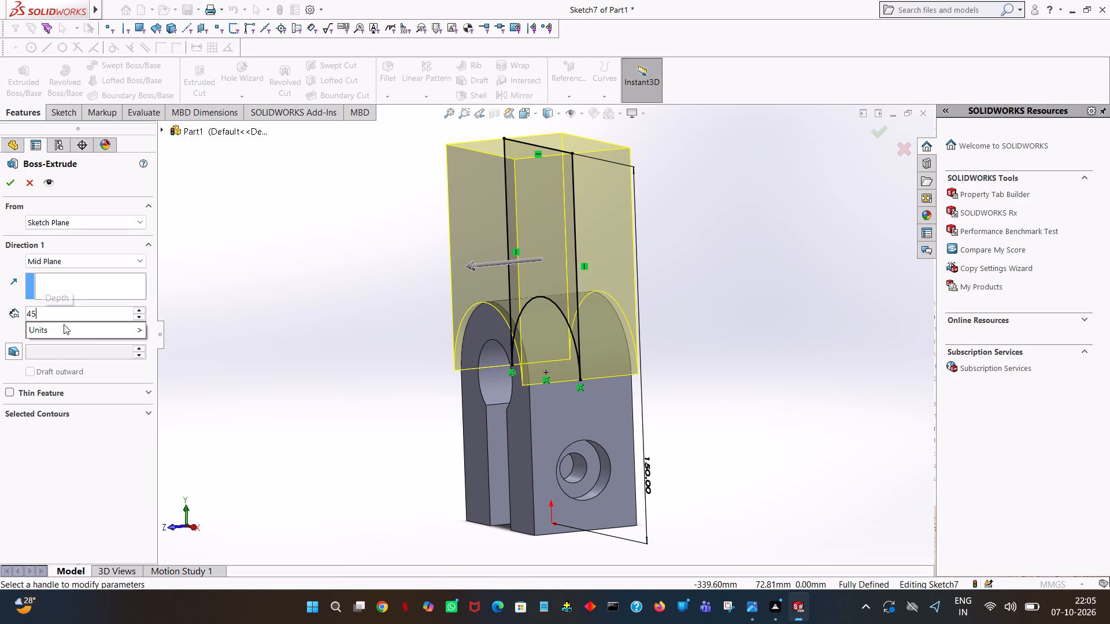
{"action": "type", "text": "-3"}
{"action": "key", "text": "6"}
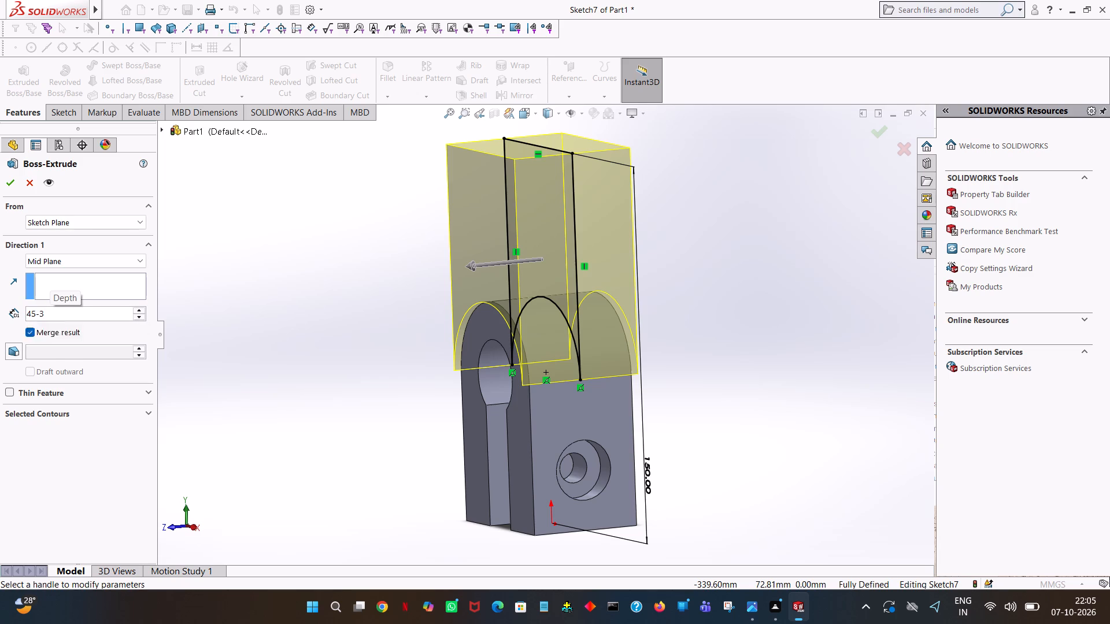
{"action": "key", "text": "Return"}
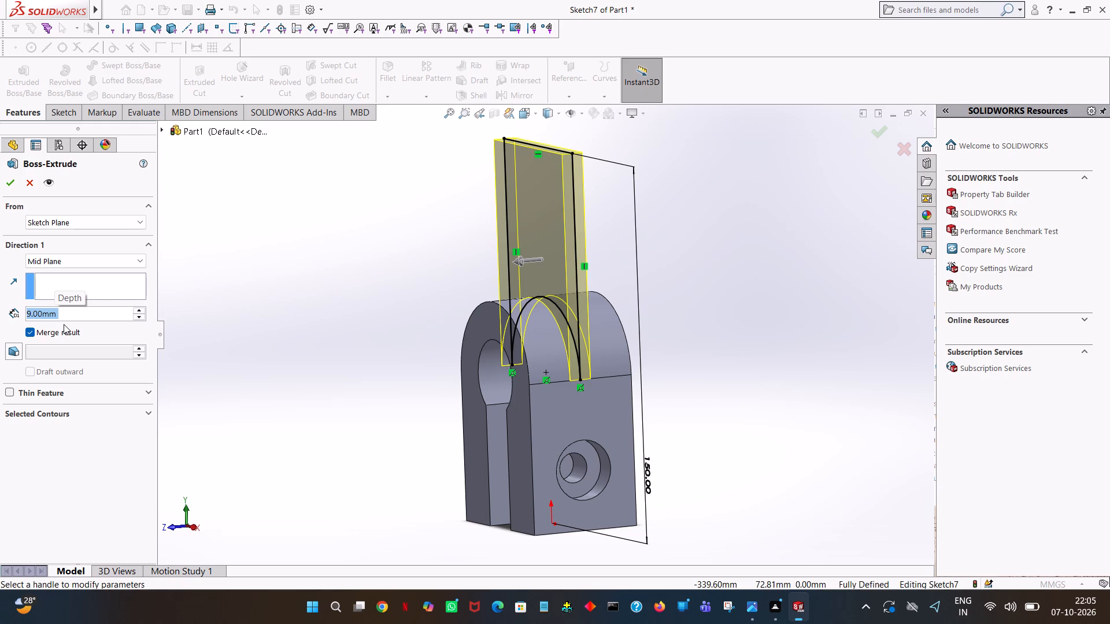
{"action": "left_click", "coordinate": [9, 181]}
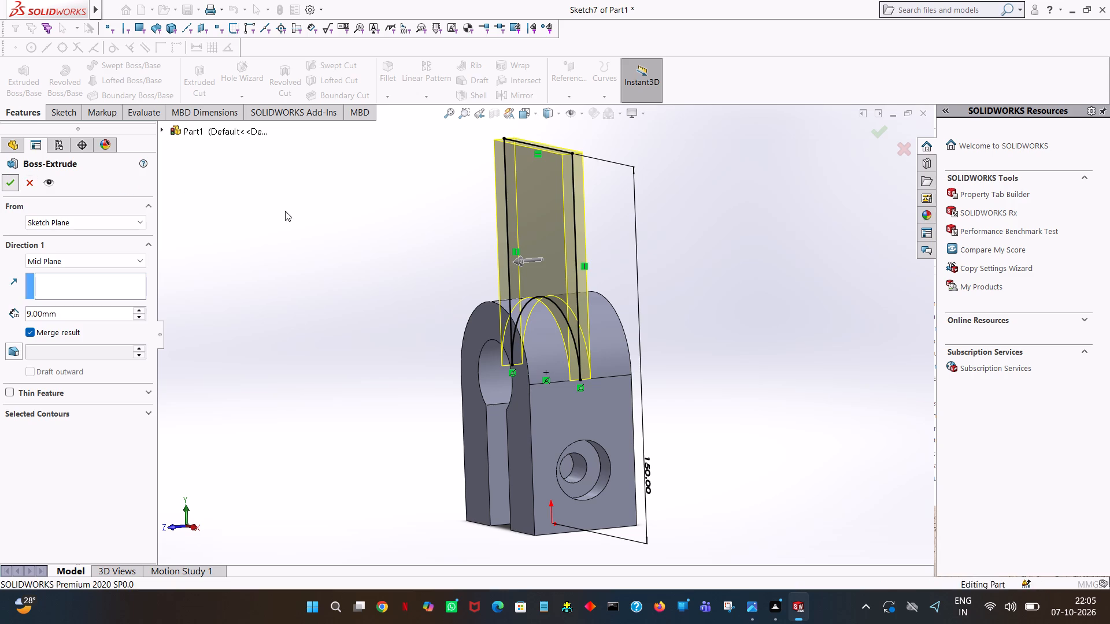
{"action": "left_click", "coordinate": [307, 220]}
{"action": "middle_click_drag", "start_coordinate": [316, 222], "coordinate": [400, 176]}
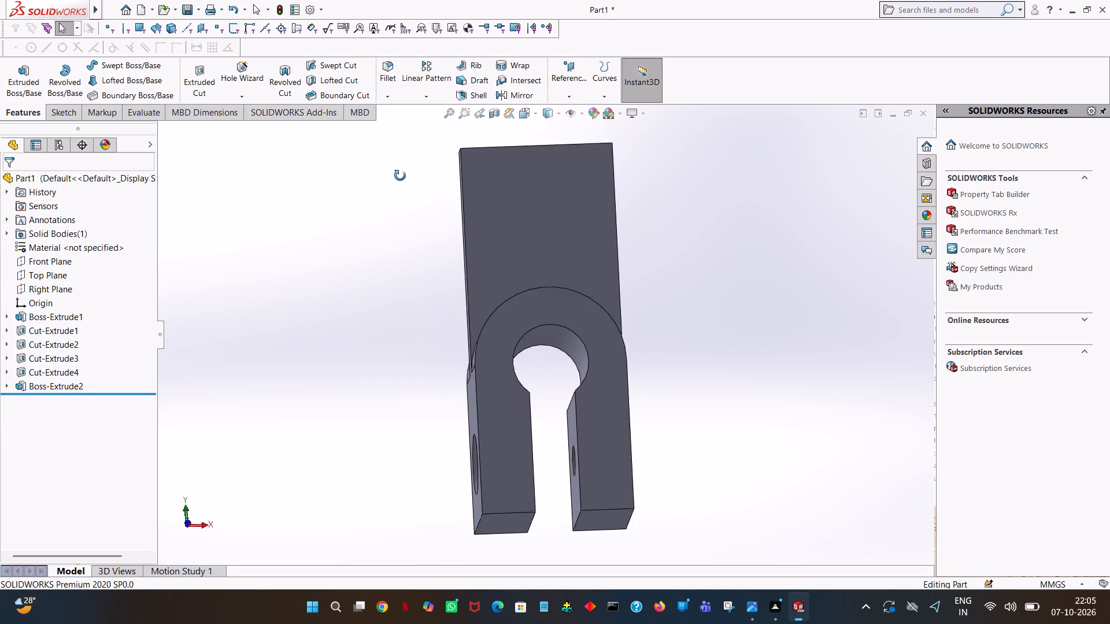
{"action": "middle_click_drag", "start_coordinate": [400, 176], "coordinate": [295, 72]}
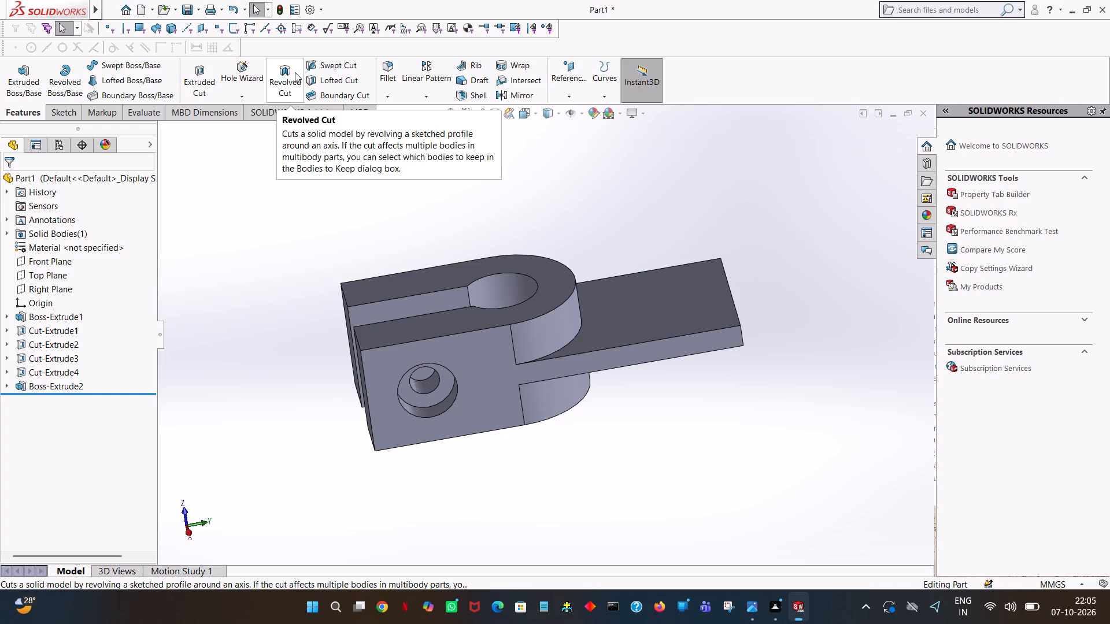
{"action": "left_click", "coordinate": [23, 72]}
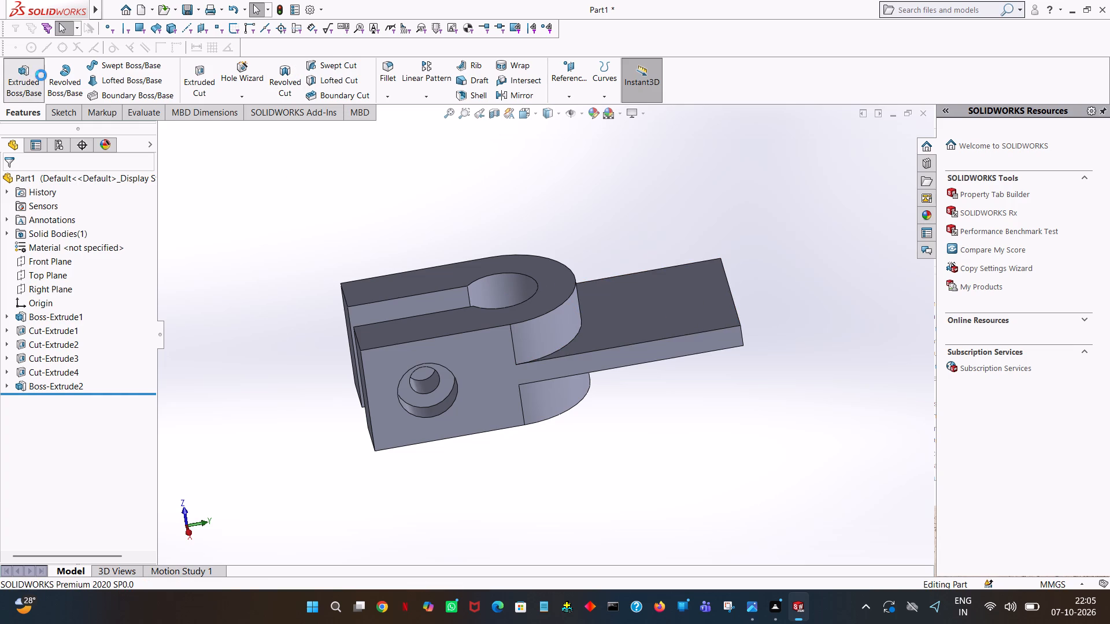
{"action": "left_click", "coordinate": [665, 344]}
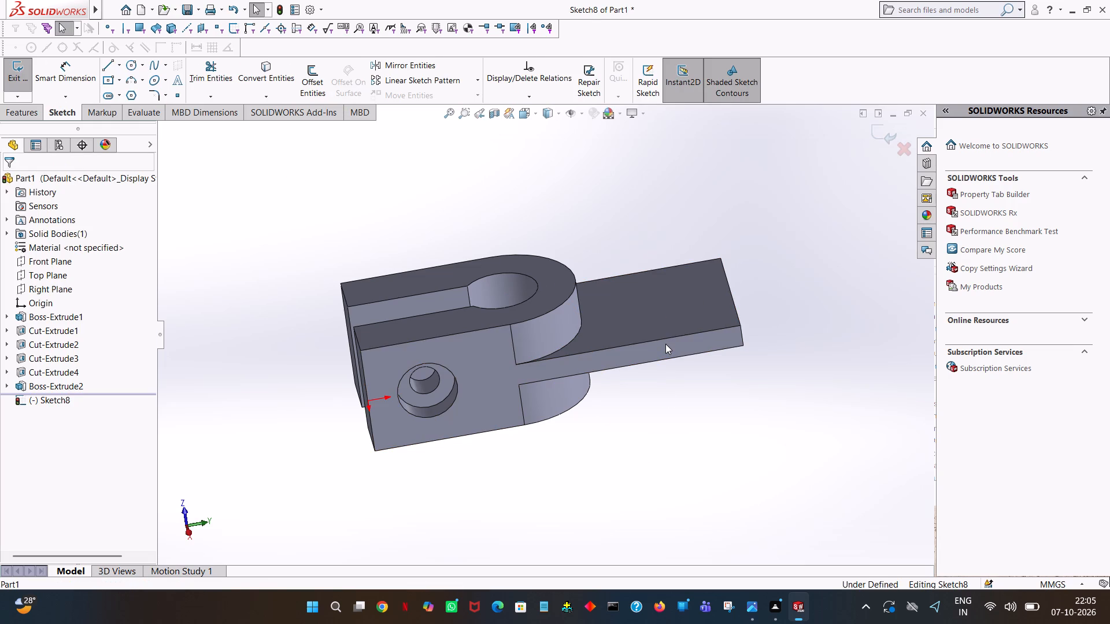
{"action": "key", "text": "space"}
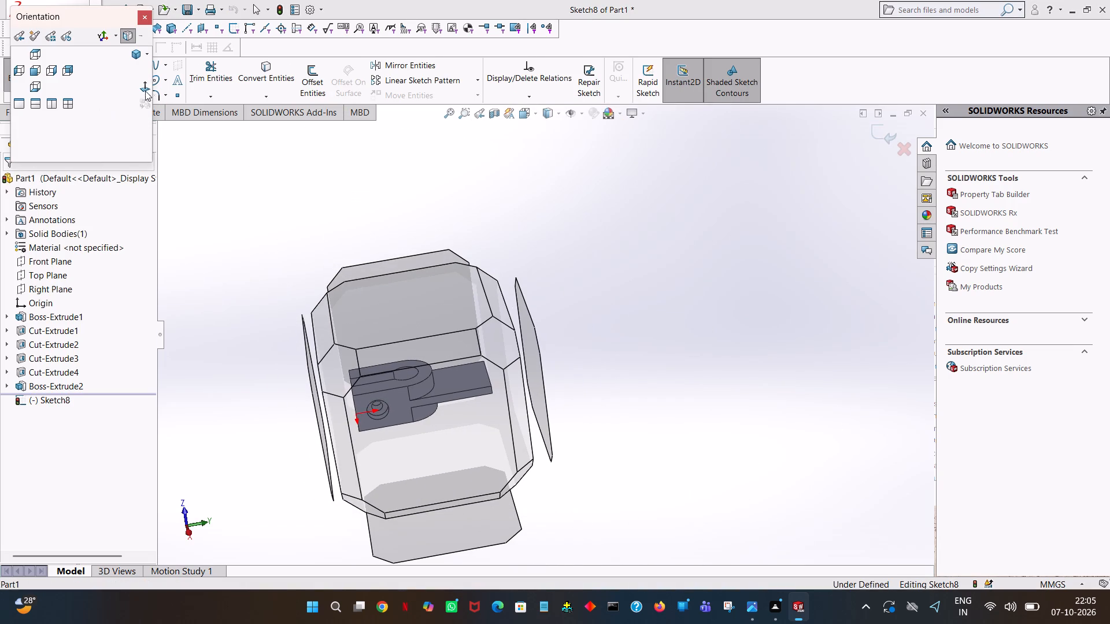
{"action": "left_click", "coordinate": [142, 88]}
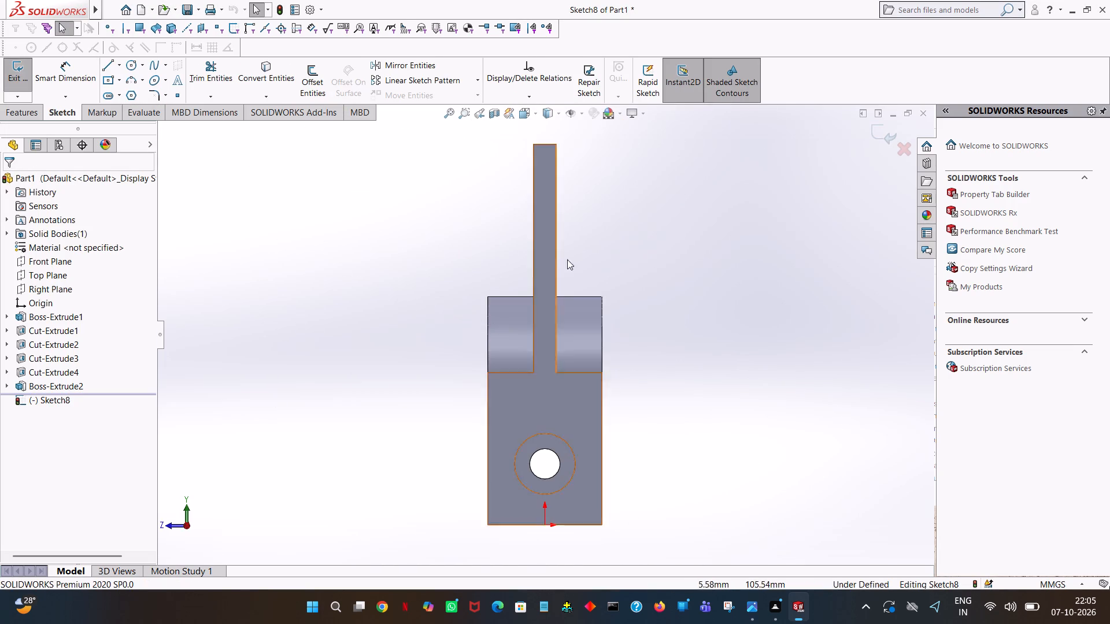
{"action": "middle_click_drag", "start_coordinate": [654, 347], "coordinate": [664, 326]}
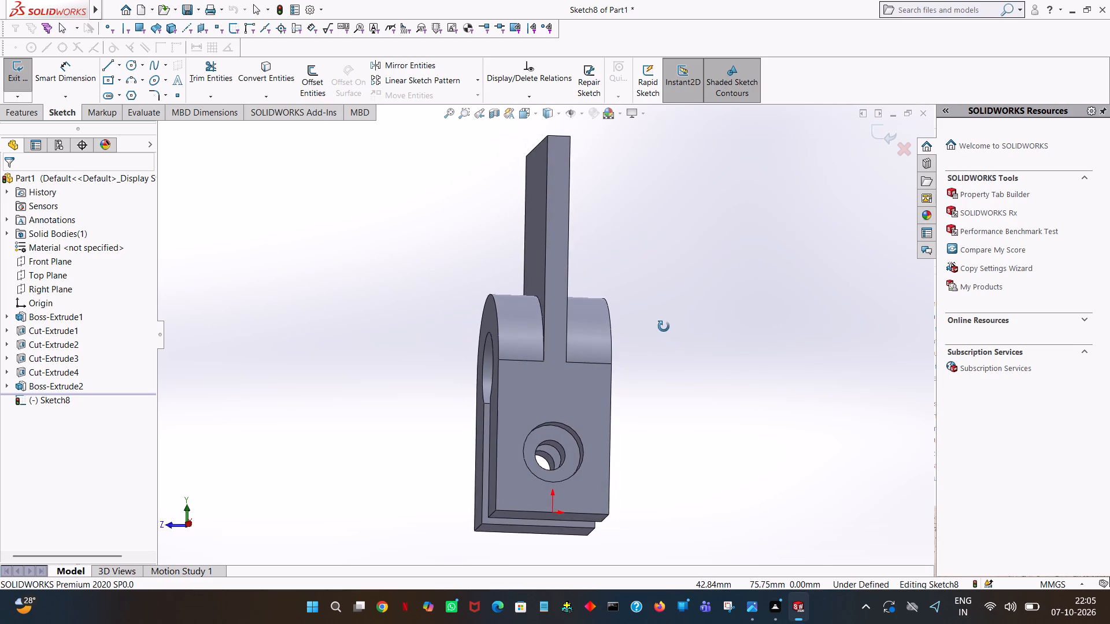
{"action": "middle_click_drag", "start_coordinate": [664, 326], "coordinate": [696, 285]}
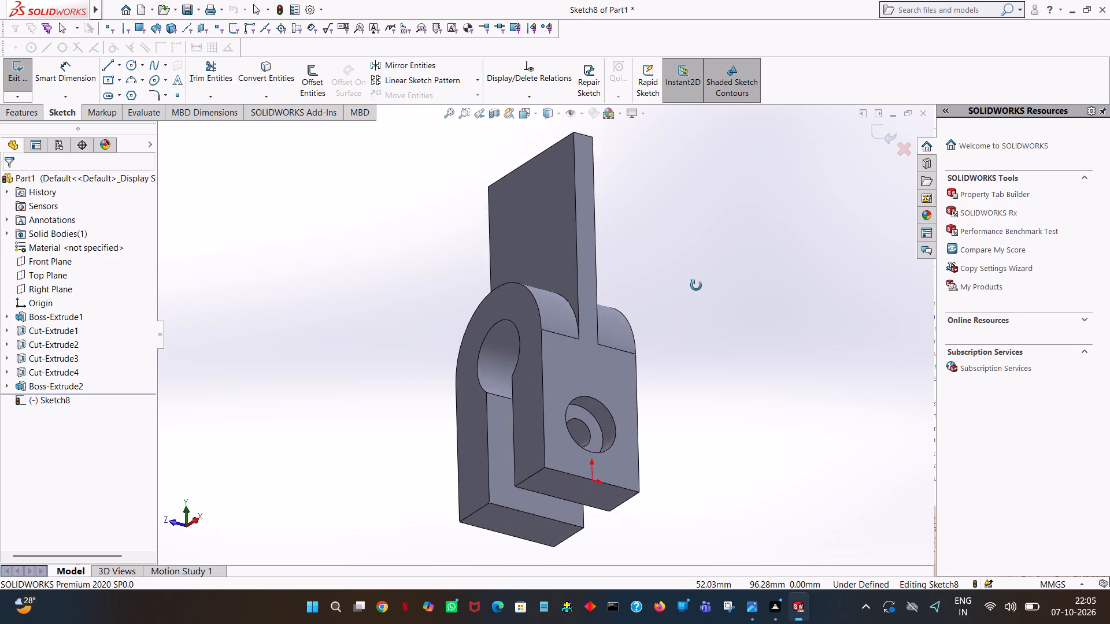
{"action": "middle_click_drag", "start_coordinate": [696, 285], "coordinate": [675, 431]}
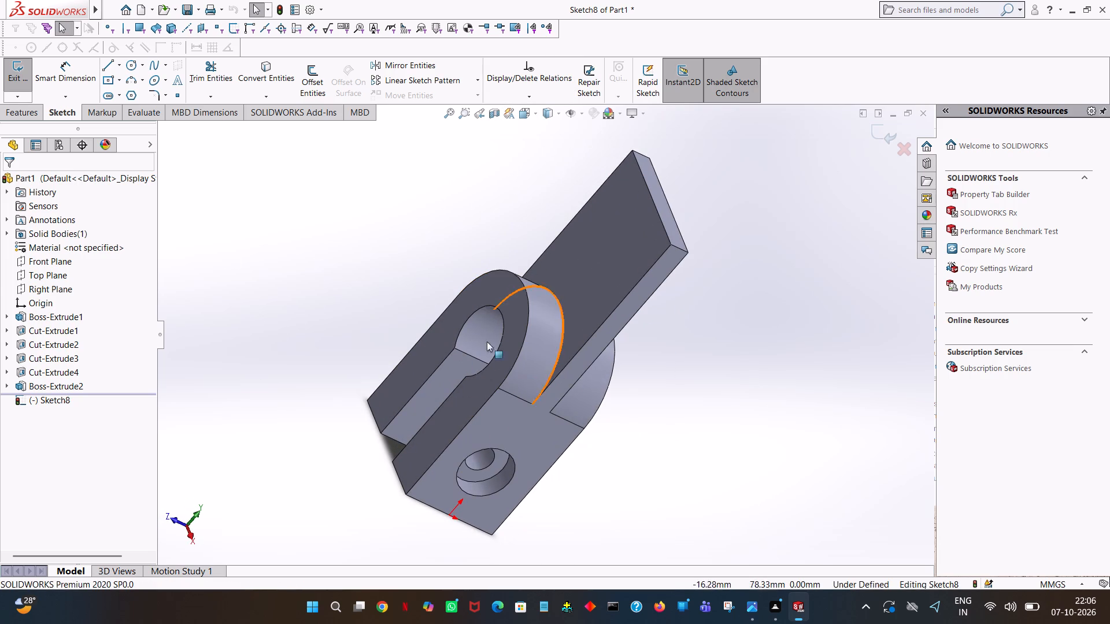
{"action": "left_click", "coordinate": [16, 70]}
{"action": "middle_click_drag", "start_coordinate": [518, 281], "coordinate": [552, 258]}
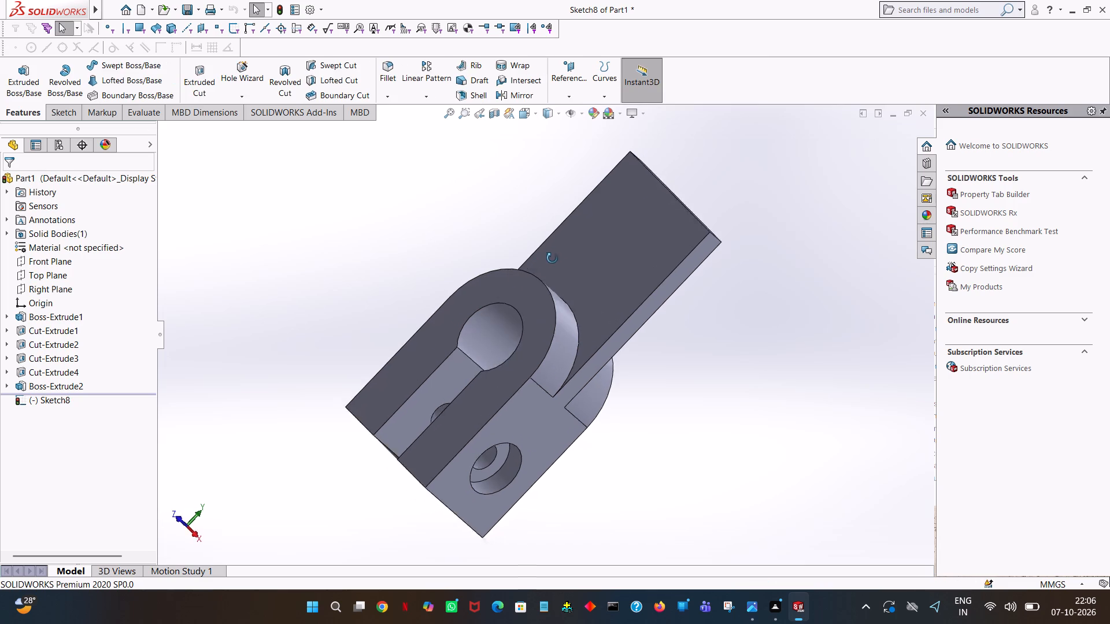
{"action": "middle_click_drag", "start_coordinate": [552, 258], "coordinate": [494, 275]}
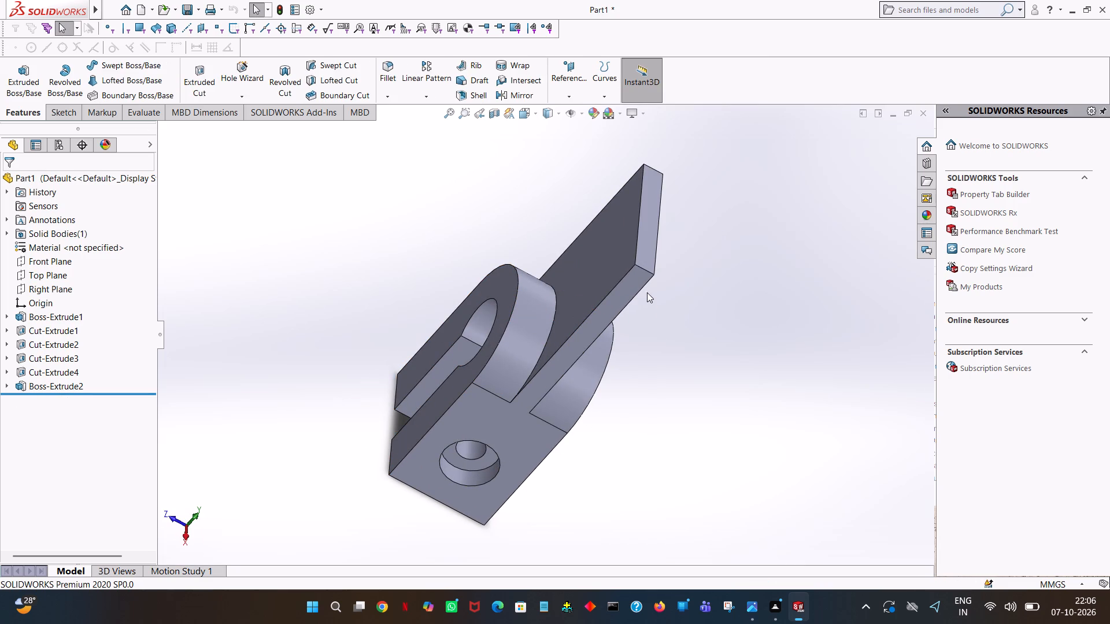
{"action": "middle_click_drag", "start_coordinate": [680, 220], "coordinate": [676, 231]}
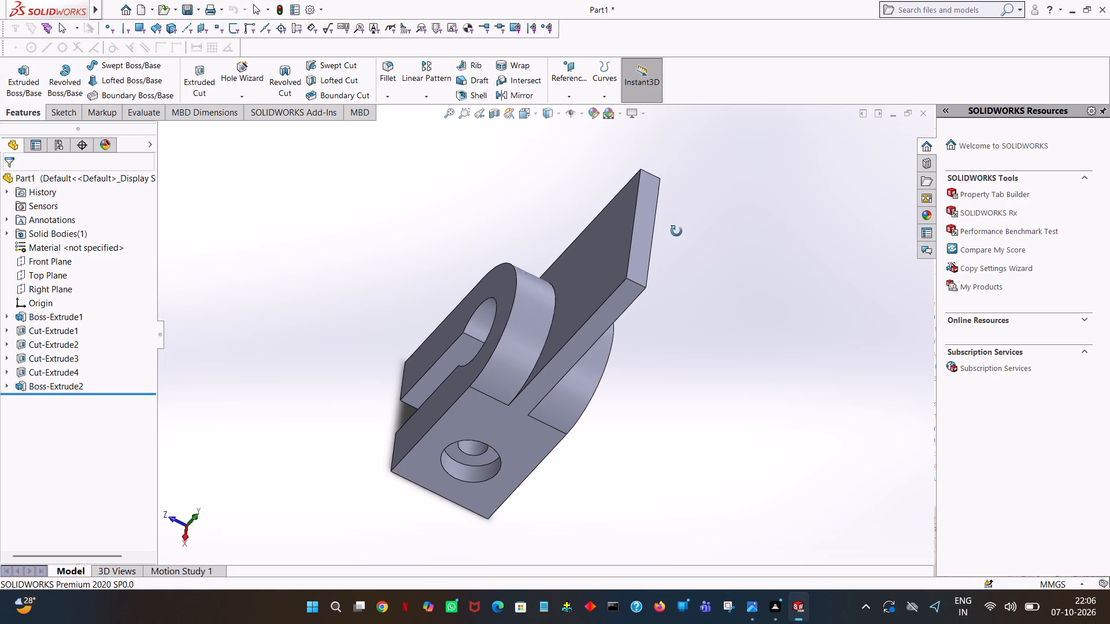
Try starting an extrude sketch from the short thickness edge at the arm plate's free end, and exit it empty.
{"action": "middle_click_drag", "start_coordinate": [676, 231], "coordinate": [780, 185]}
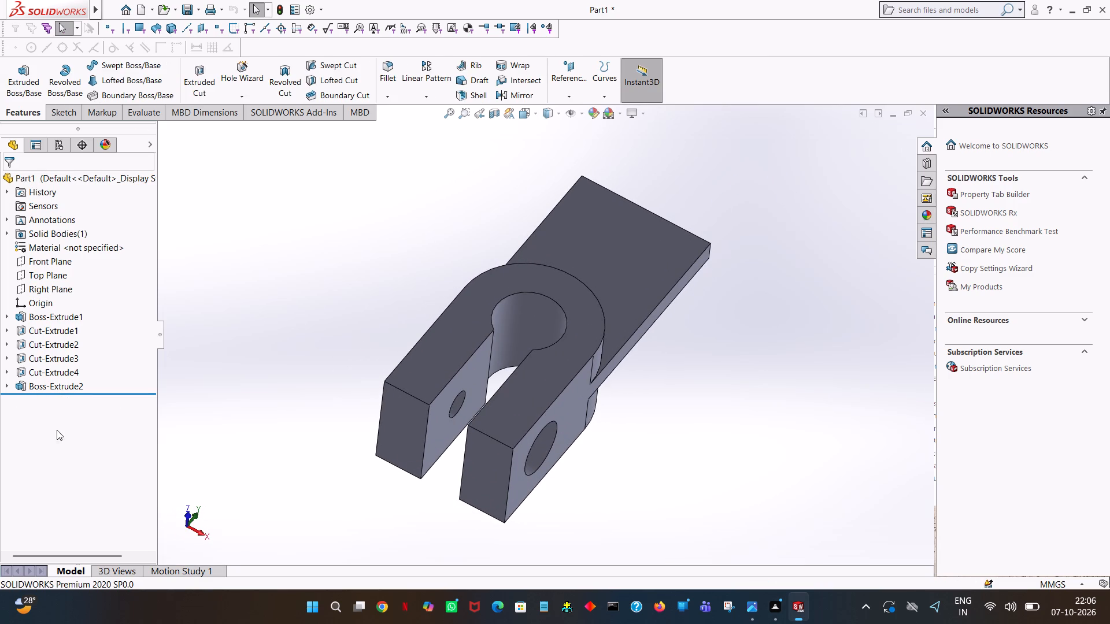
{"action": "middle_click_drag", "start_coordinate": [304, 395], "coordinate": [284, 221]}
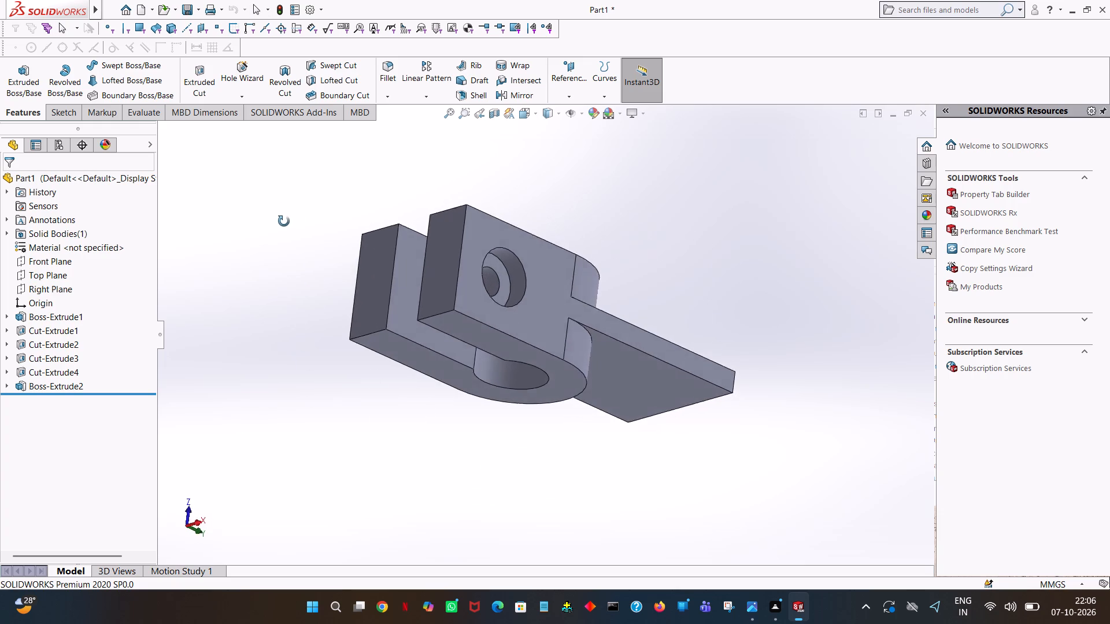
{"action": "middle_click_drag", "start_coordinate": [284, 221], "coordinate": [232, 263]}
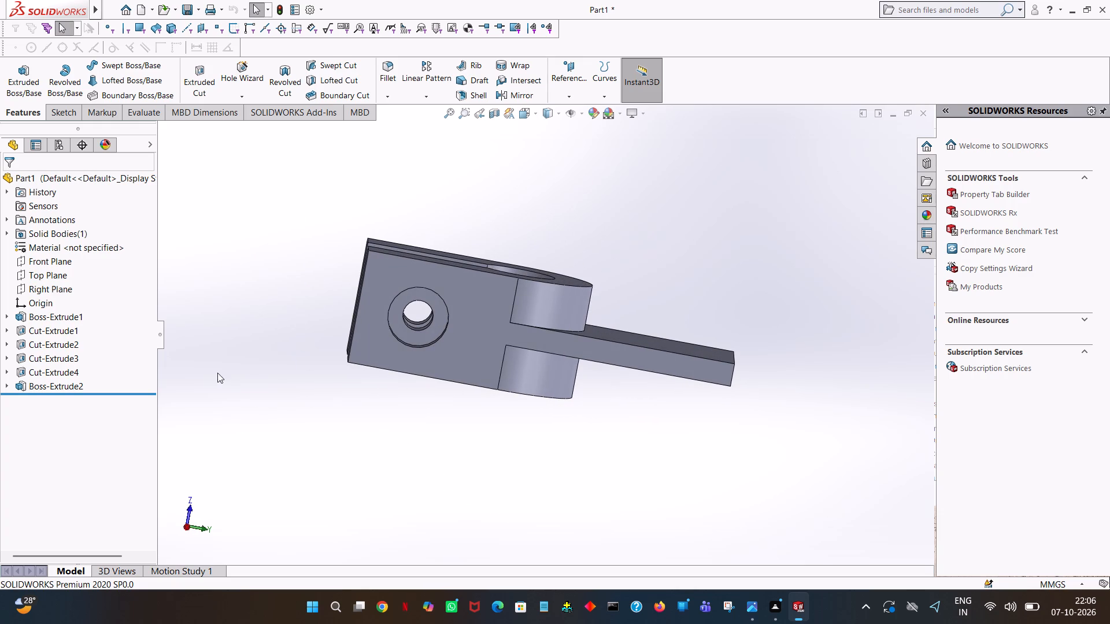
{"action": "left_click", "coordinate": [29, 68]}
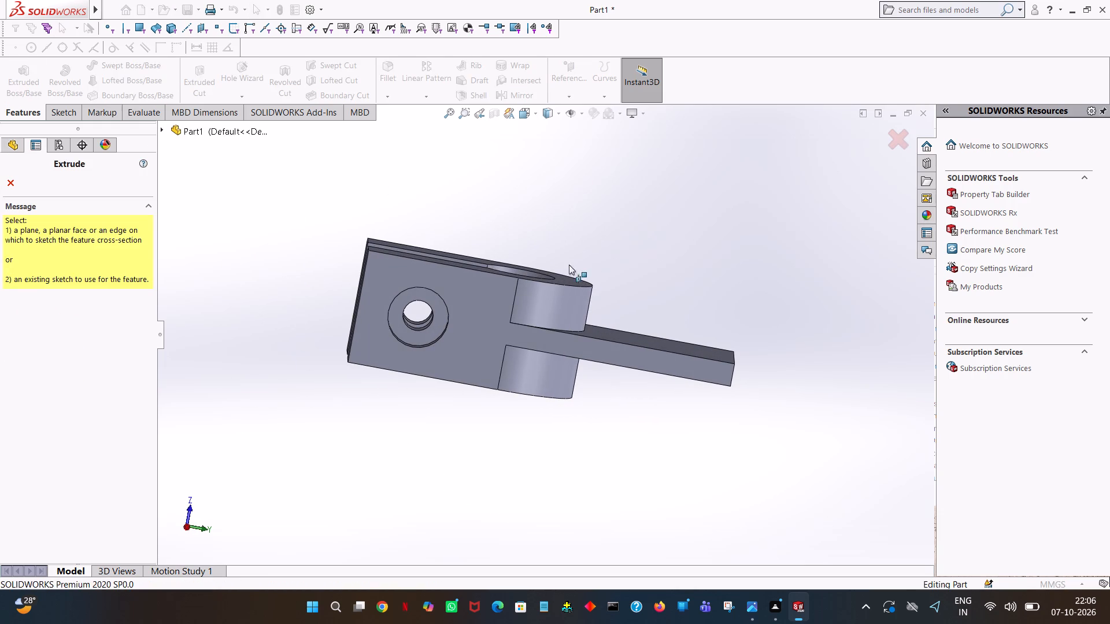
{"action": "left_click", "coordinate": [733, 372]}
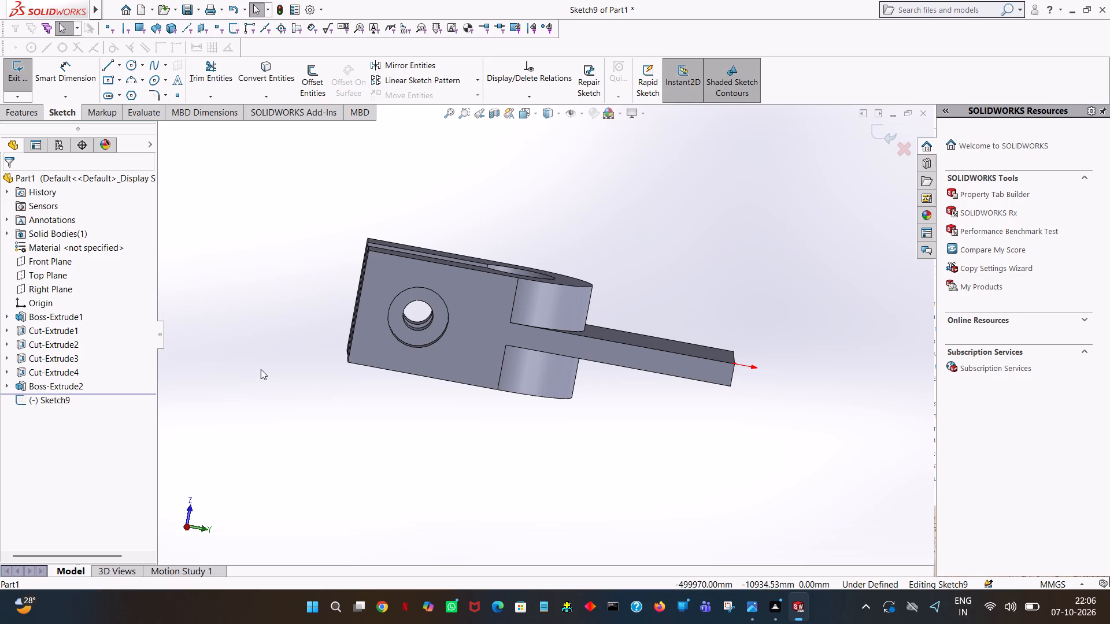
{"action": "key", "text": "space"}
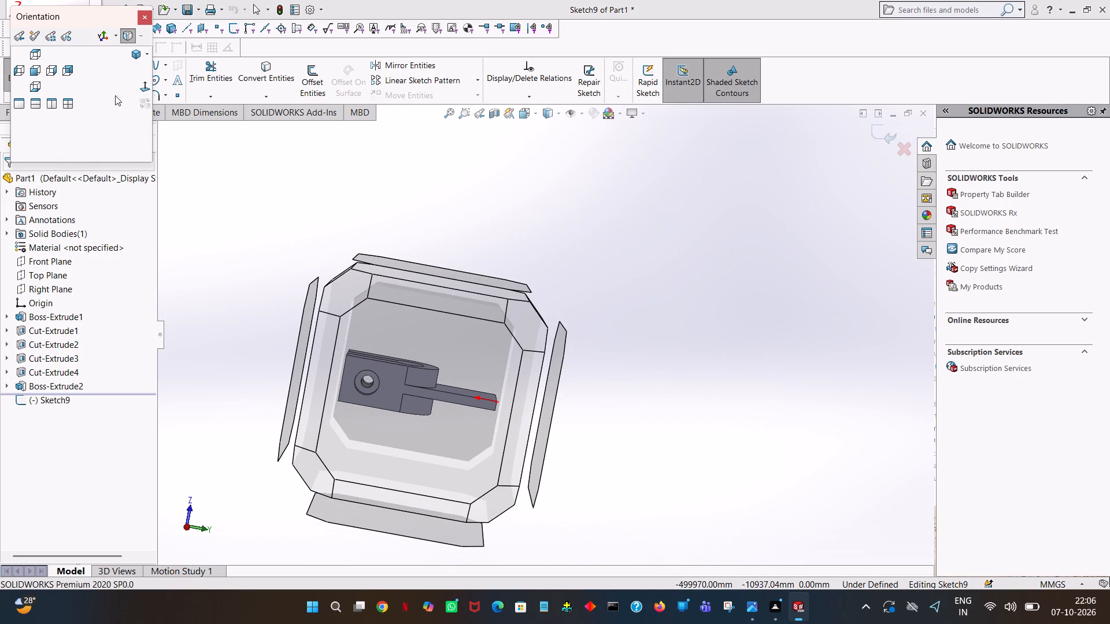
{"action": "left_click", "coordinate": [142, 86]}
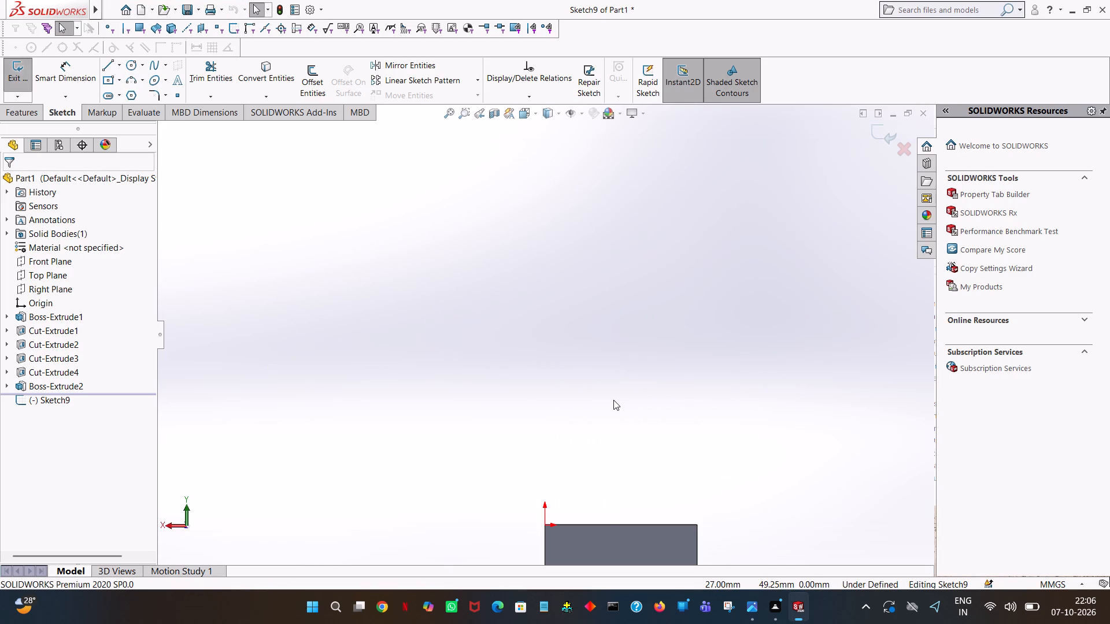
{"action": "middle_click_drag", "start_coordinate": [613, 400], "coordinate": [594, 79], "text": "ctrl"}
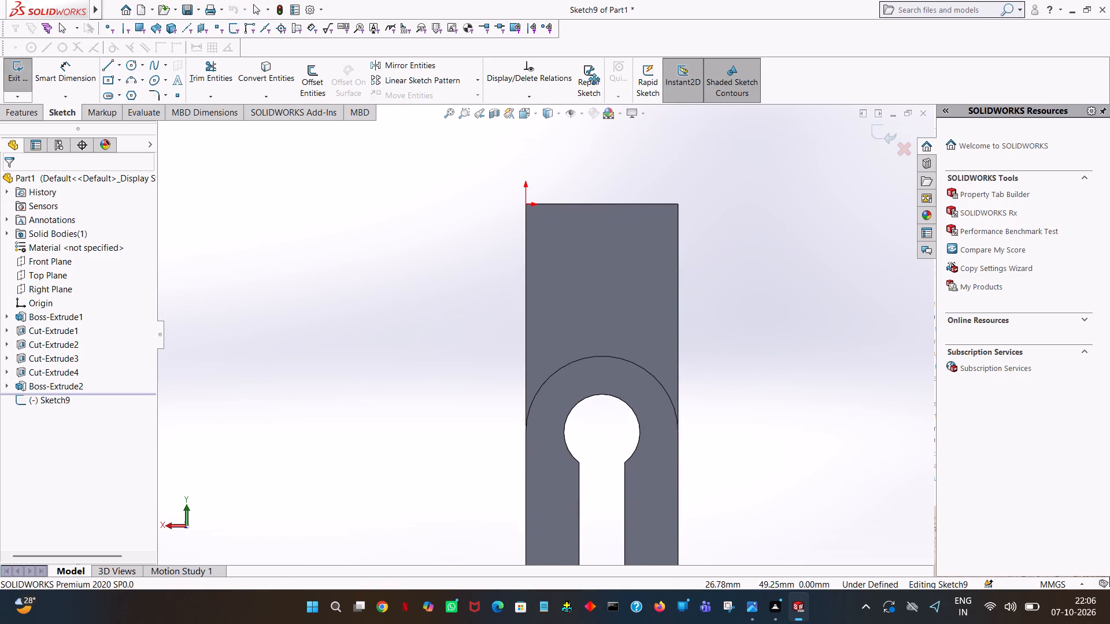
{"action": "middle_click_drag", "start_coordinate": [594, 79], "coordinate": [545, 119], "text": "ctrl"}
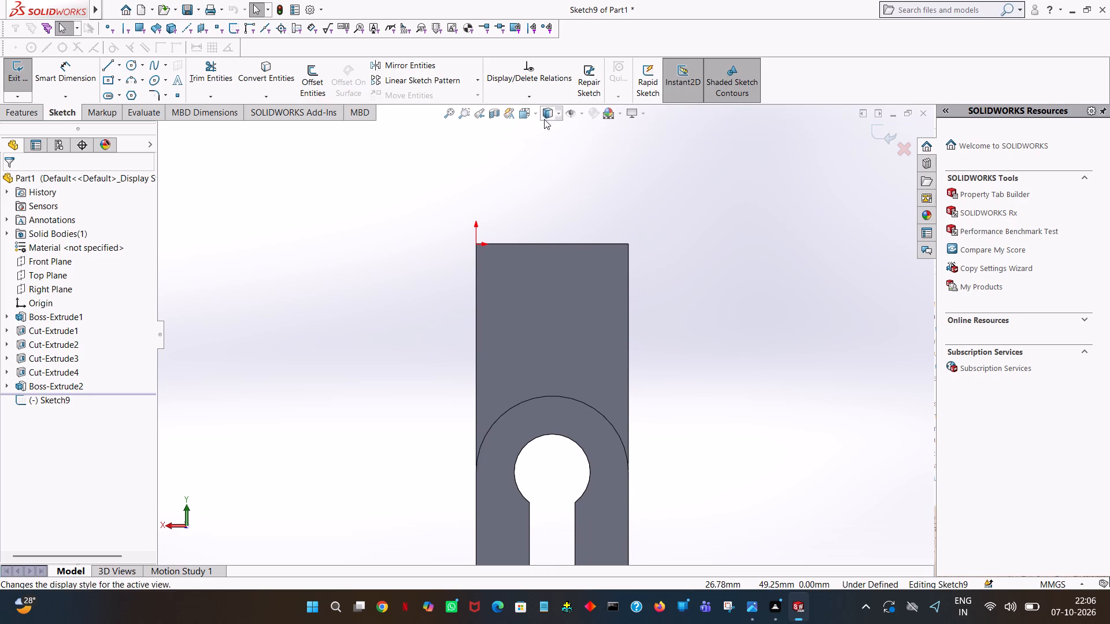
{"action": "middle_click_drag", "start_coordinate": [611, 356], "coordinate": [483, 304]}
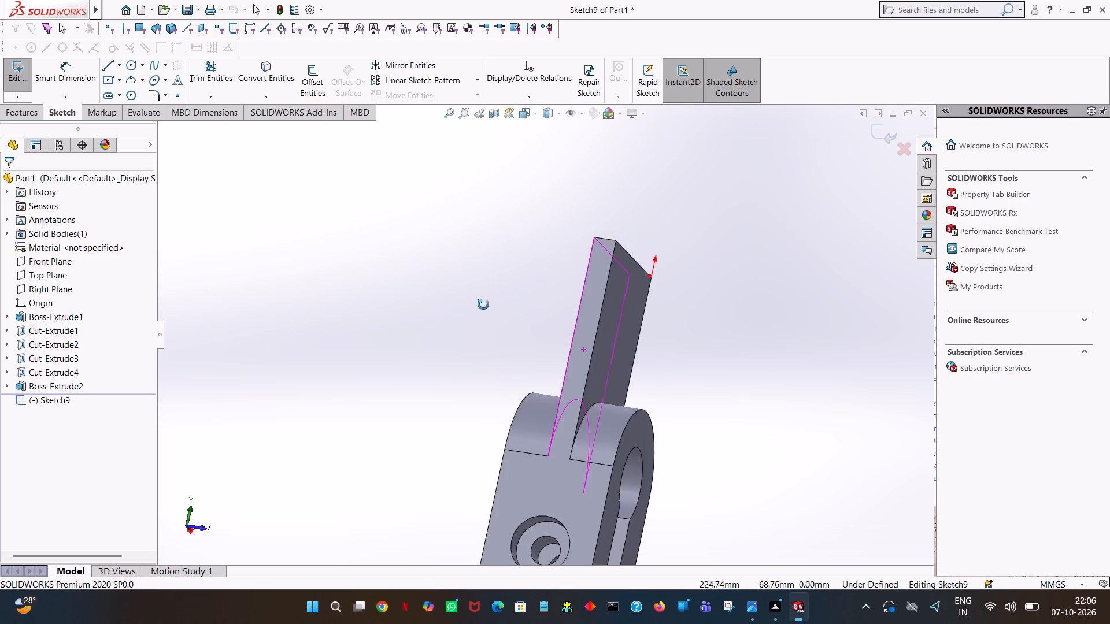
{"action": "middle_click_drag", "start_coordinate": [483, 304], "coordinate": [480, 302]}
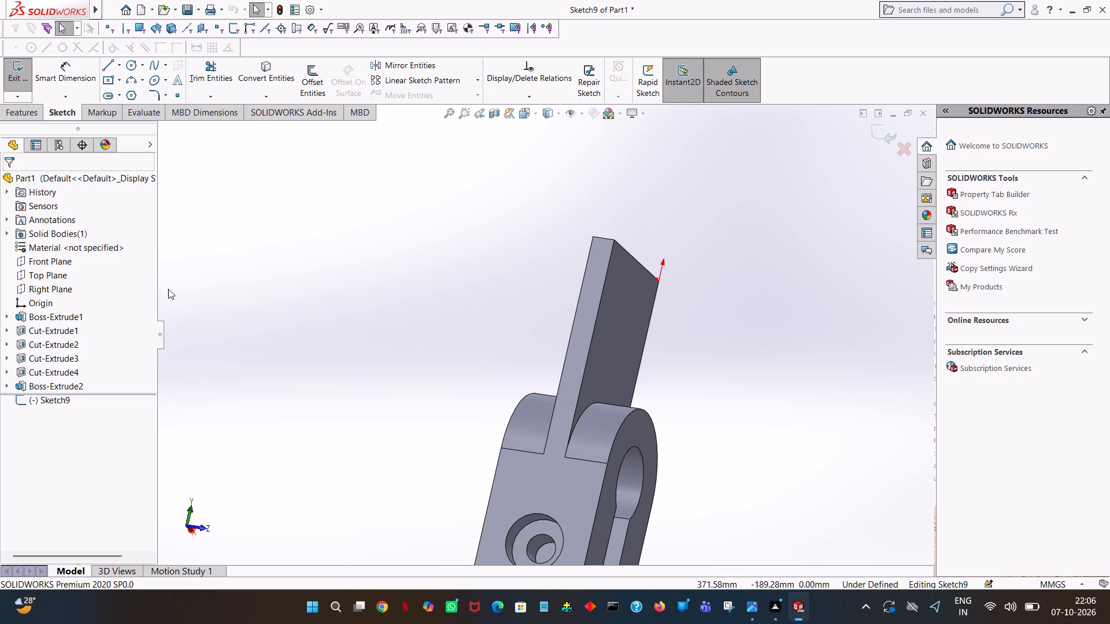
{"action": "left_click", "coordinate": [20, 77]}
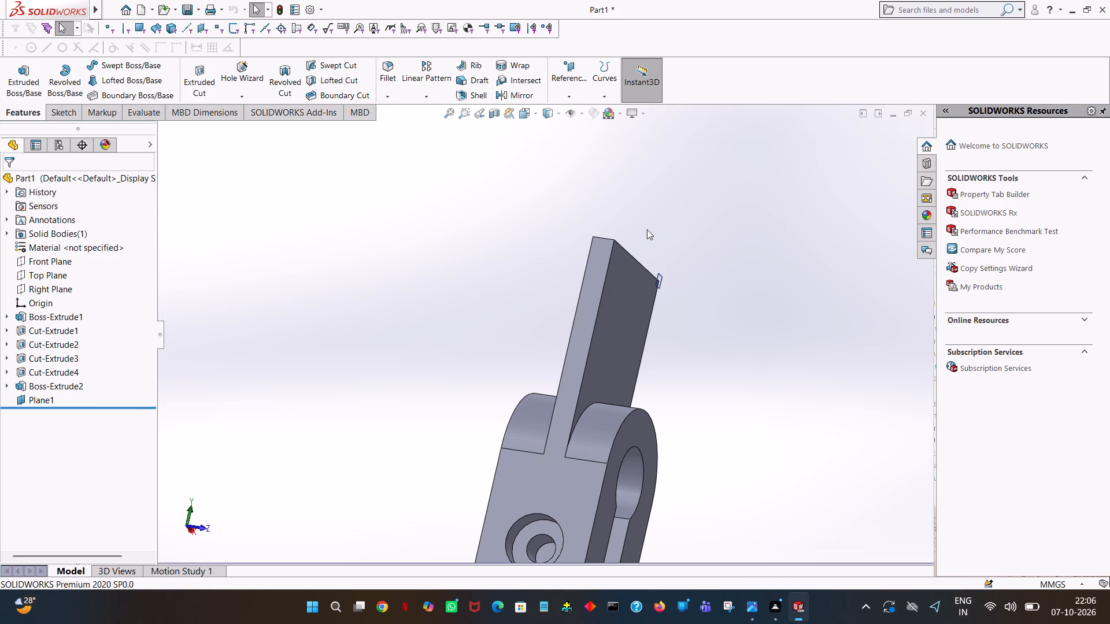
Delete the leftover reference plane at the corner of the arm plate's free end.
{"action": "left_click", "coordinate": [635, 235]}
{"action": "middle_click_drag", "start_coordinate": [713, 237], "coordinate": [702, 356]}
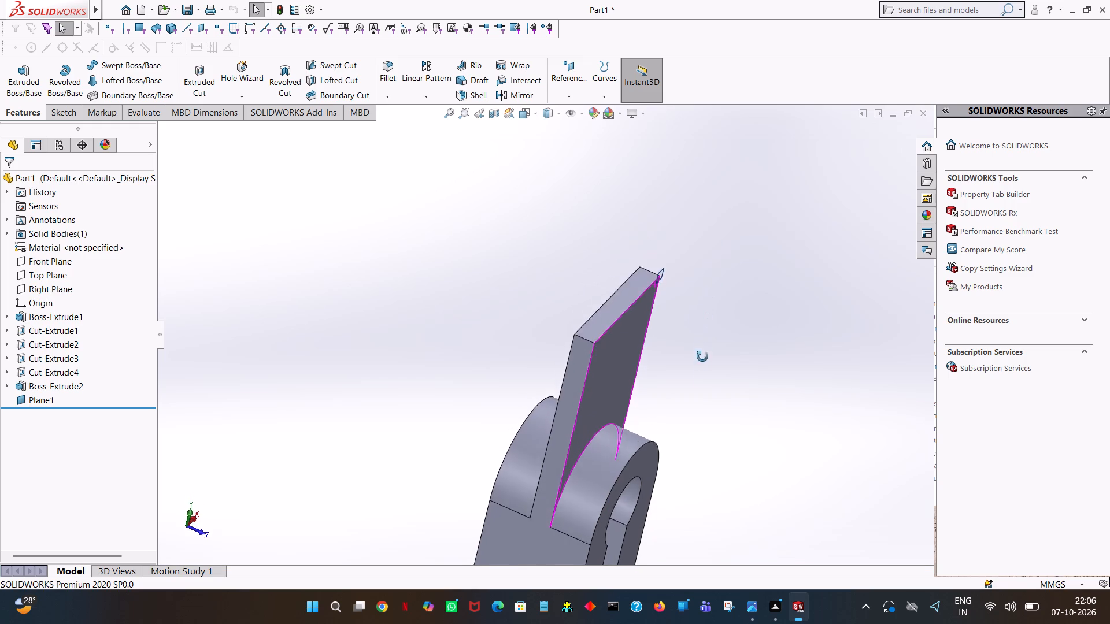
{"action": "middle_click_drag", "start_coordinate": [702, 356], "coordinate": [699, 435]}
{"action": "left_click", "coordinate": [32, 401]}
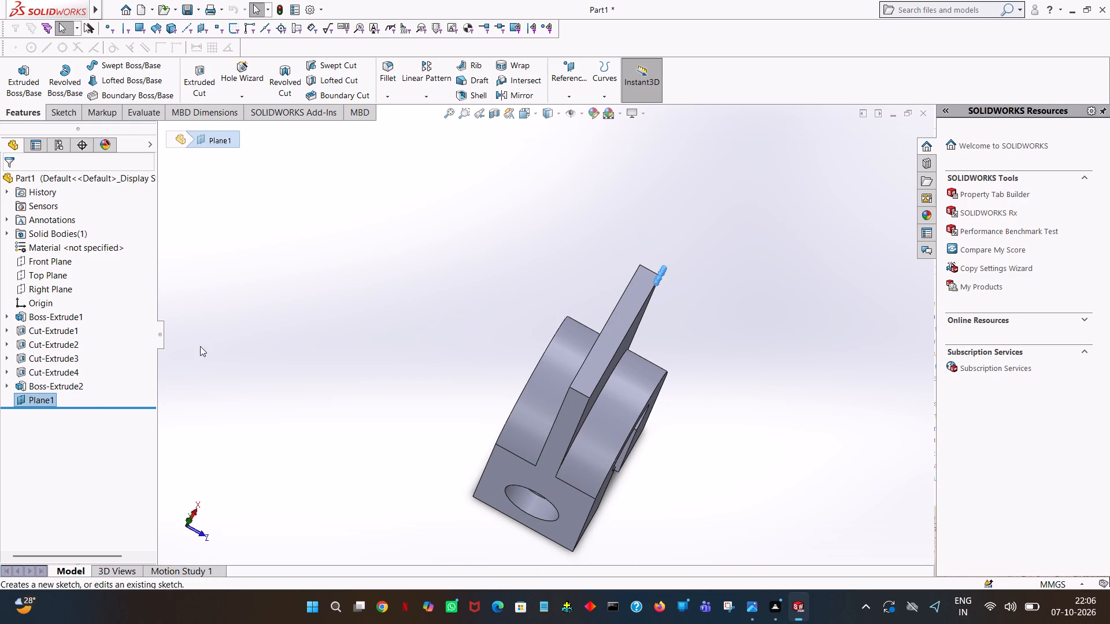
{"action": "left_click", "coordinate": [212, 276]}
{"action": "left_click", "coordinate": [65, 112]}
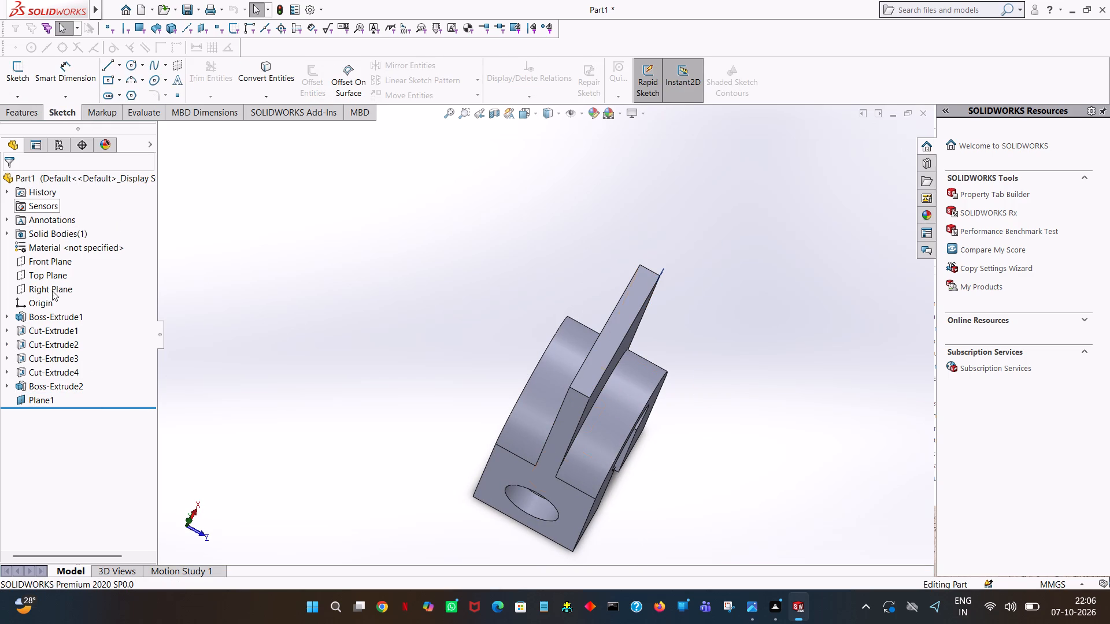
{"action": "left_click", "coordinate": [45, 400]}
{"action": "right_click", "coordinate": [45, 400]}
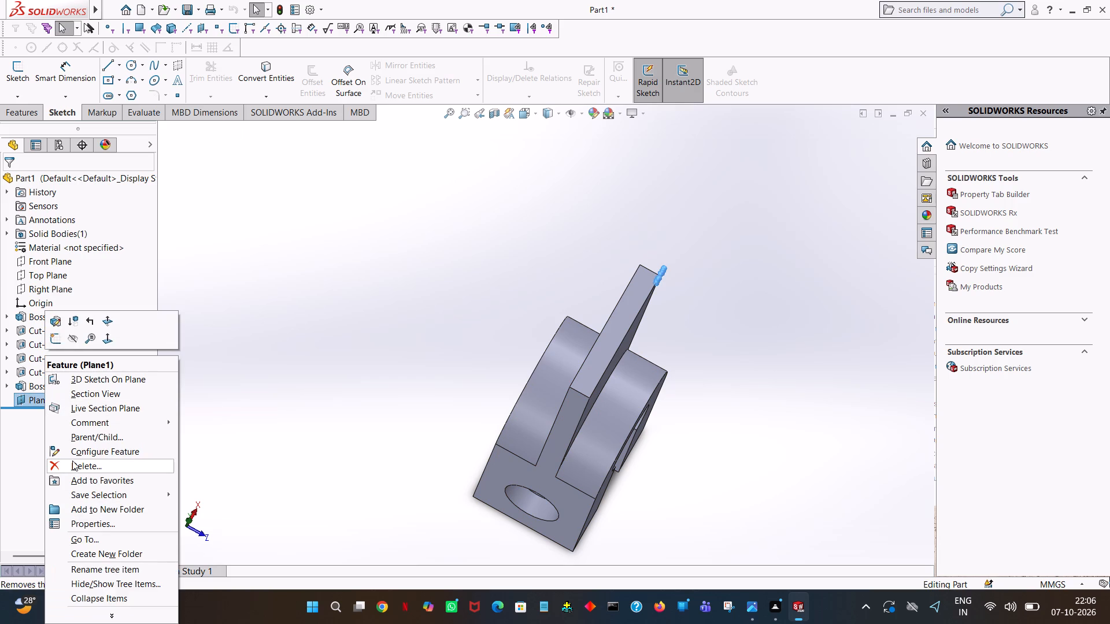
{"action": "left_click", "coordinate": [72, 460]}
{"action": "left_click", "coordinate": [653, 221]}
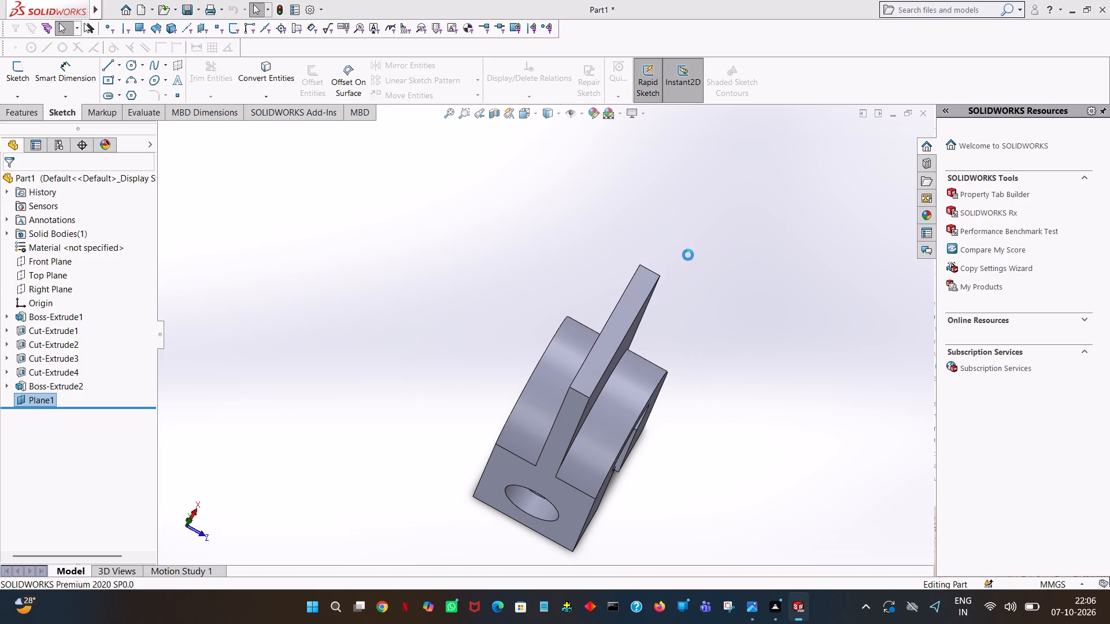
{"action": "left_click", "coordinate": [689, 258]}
Examine how the Right Plane and Top Plane are oriented relative to the arm plate.
{"action": "scroll", "coordinate": [690, 258], "scroll_direction": "down", "scroll_amount": 5, "text": "ctrl"}
{"action": "scroll", "coordinate": [690, 258], "scroll_direction": "up", "scroll_amount": 8, "text": "ctrl"}
{"action": "middle_click_drag", "start_coordinate": [660, 270], "coordinate": [719, 212]}
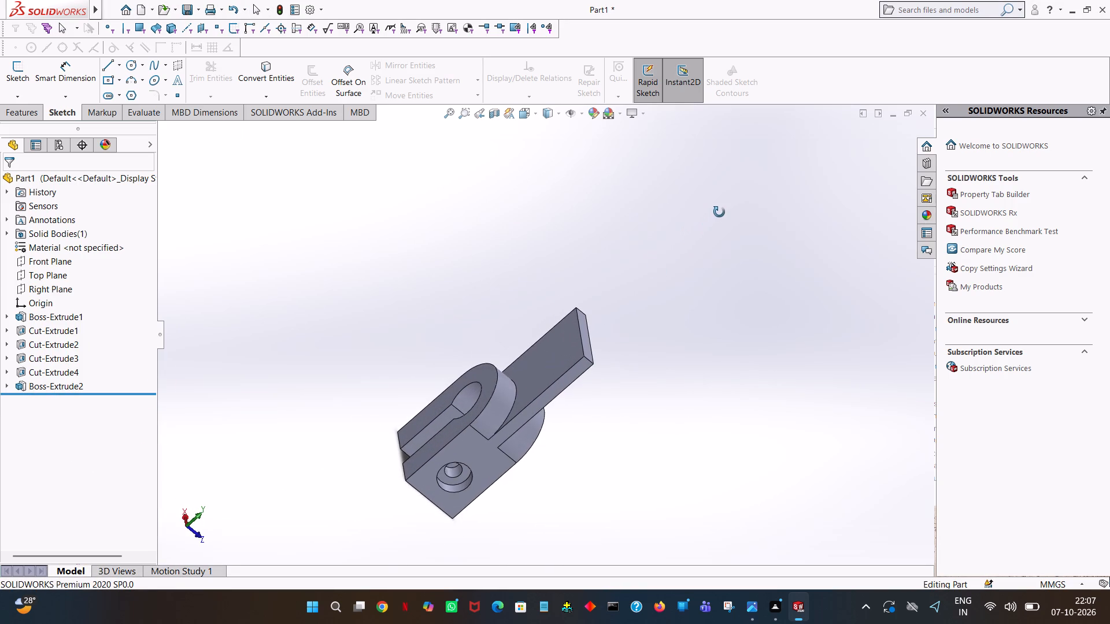
{"action": "middle_click_drag", "start_coordinate": [719, 212], "coordinate": [719, 213]}
{"action": "left_click", "coordinate": [63, 288]}
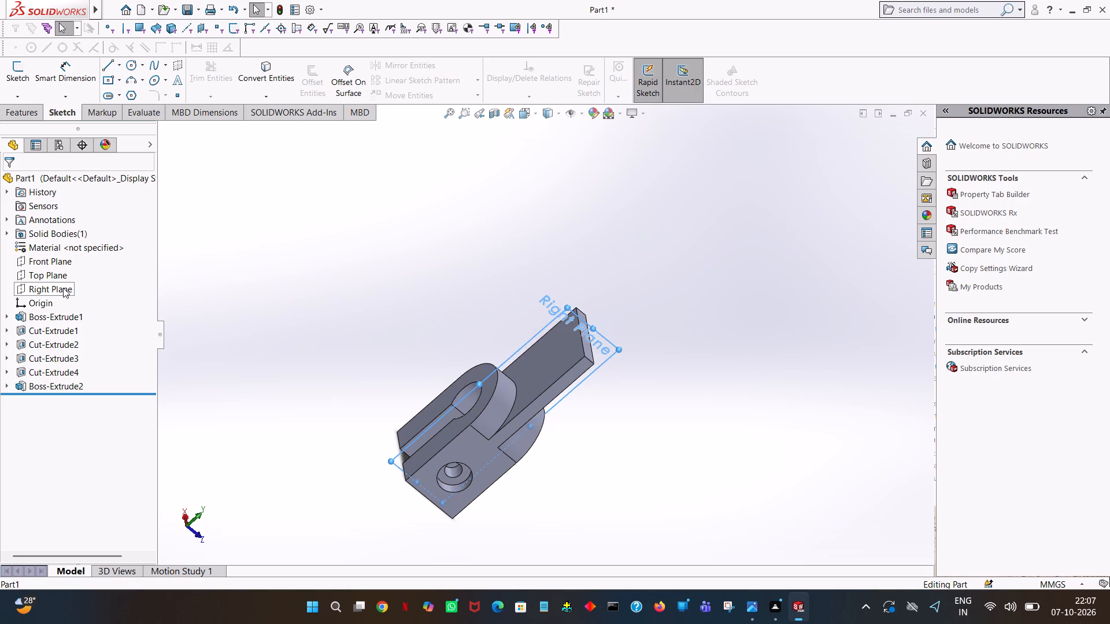
{"action": "middle_click_drag", "start_coordinate": [279, 281], "coordinate": [290, 366]}
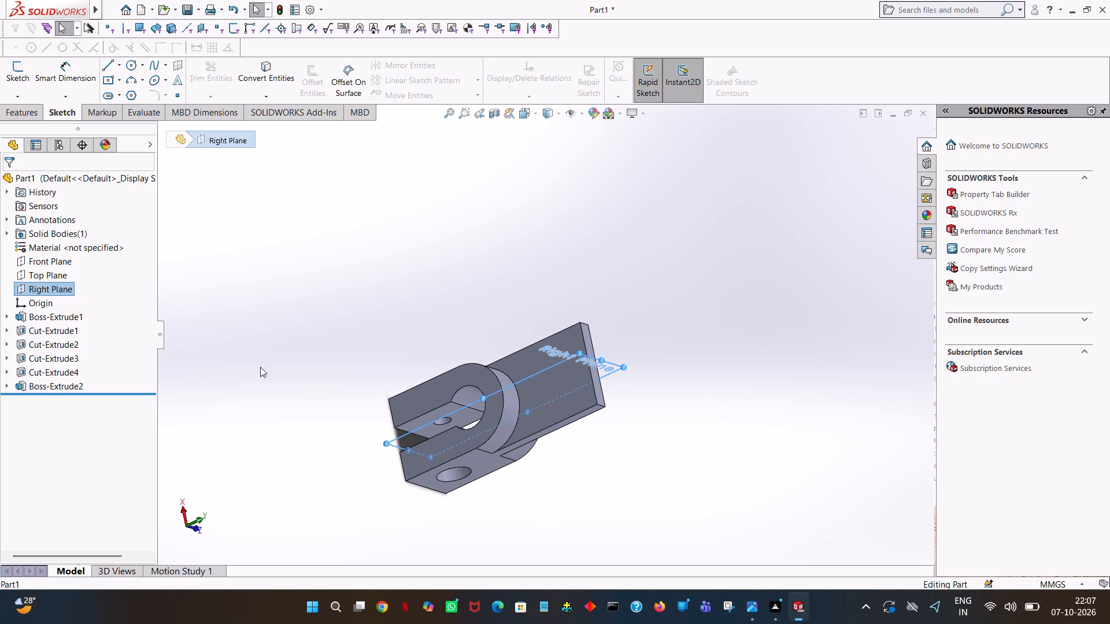
{"action": "left_click", "coordinate": [56, 273]}
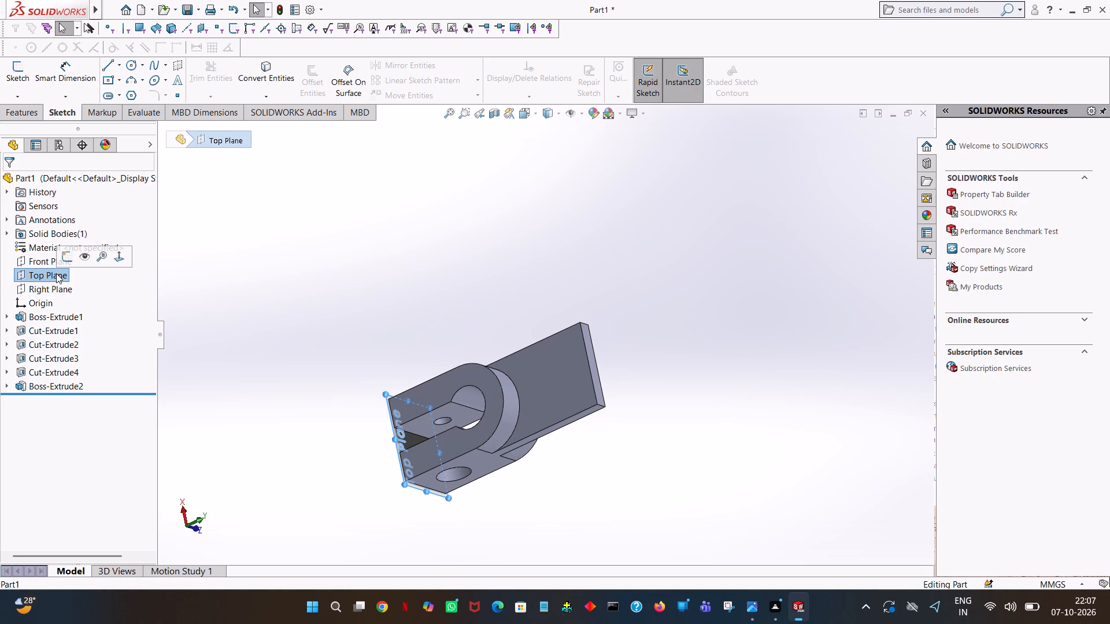
{"action": "middle_click_drag", "start_coordinate": [290, 330], "coordinate": [297, 391]}
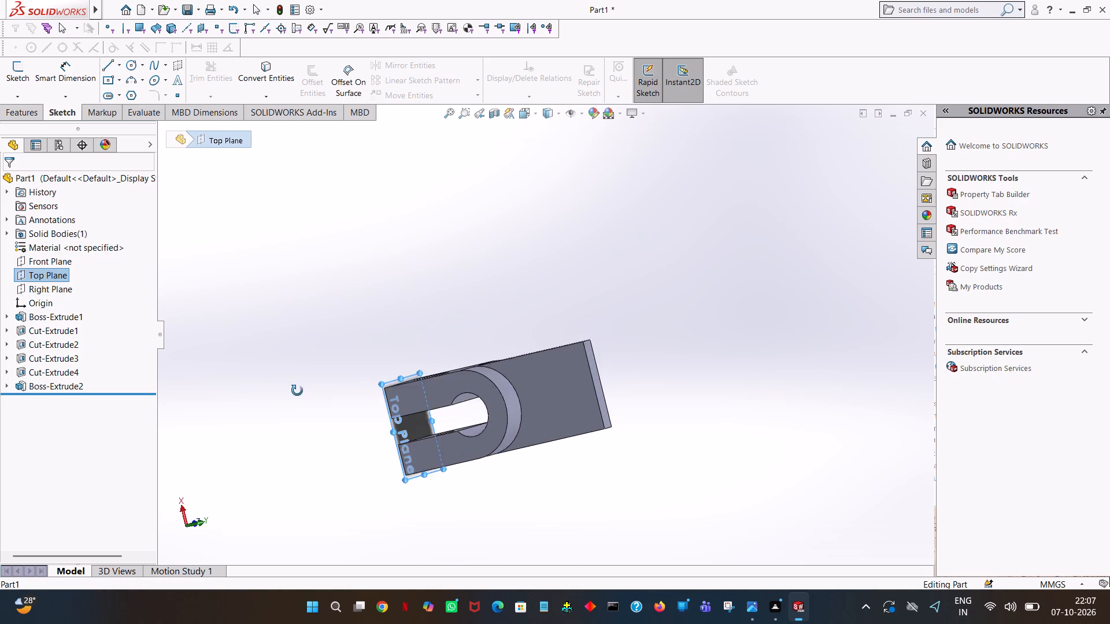
{"action": "middle_click_drag", "start_coordinate": [297, 391], "coordinate": [327, 386]}
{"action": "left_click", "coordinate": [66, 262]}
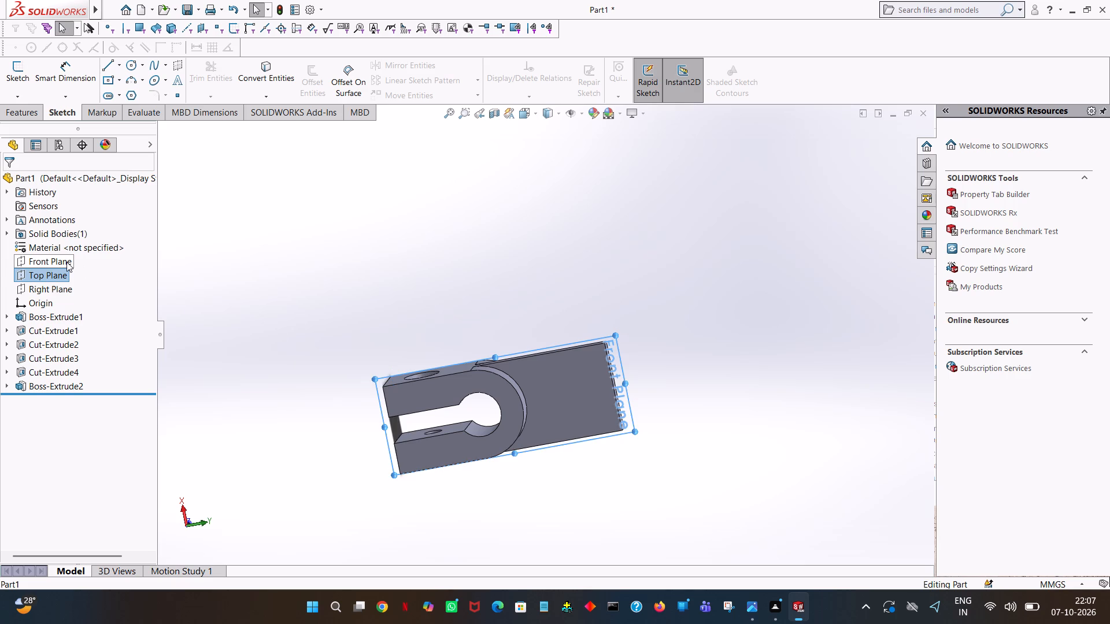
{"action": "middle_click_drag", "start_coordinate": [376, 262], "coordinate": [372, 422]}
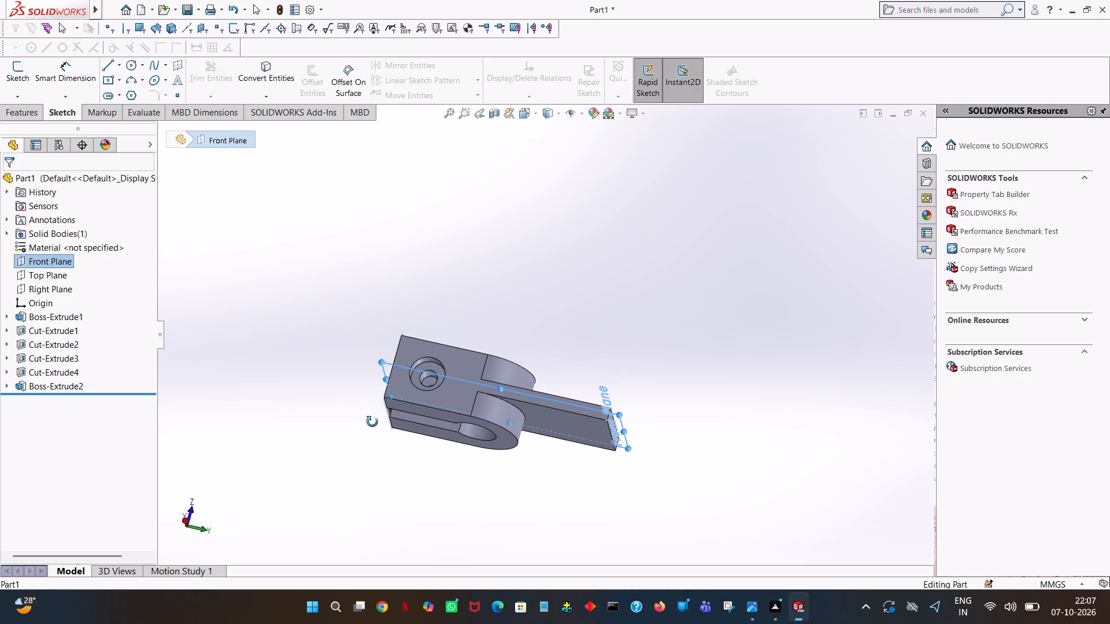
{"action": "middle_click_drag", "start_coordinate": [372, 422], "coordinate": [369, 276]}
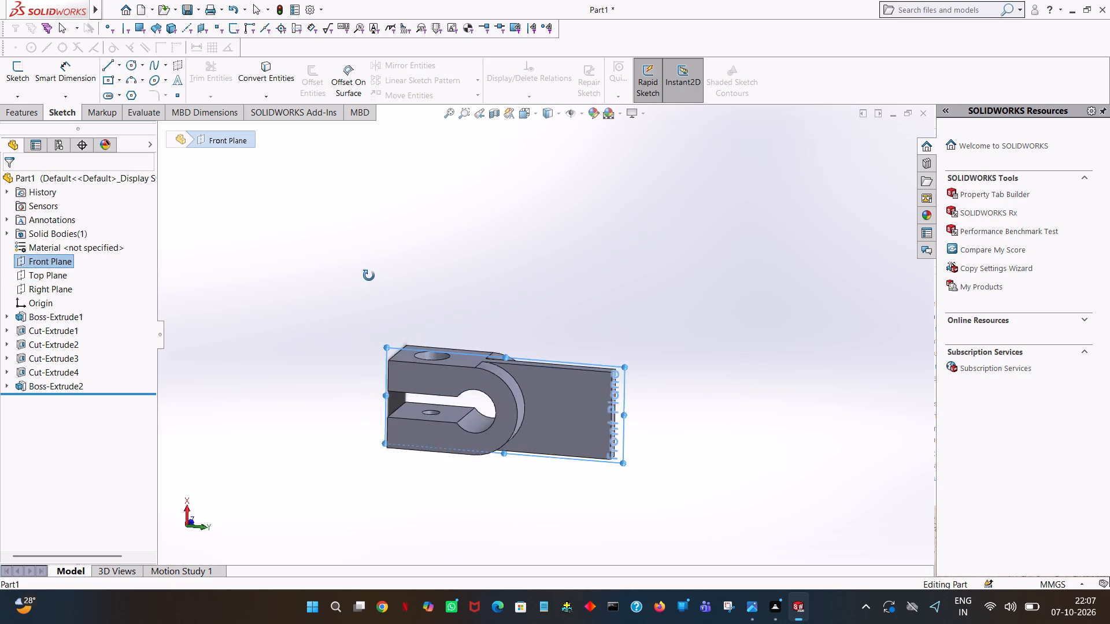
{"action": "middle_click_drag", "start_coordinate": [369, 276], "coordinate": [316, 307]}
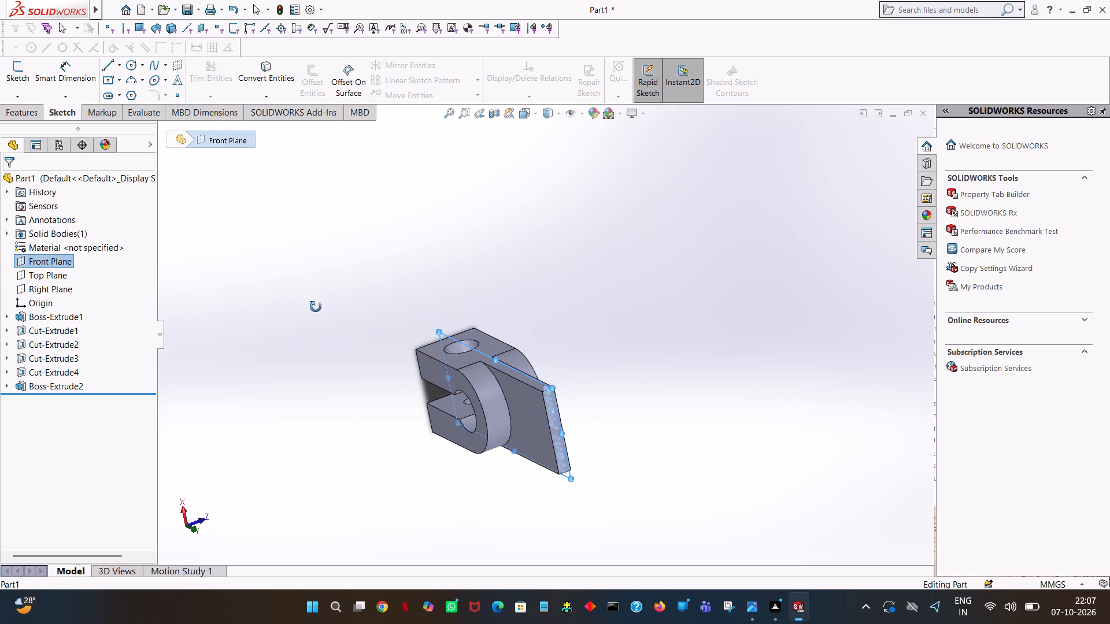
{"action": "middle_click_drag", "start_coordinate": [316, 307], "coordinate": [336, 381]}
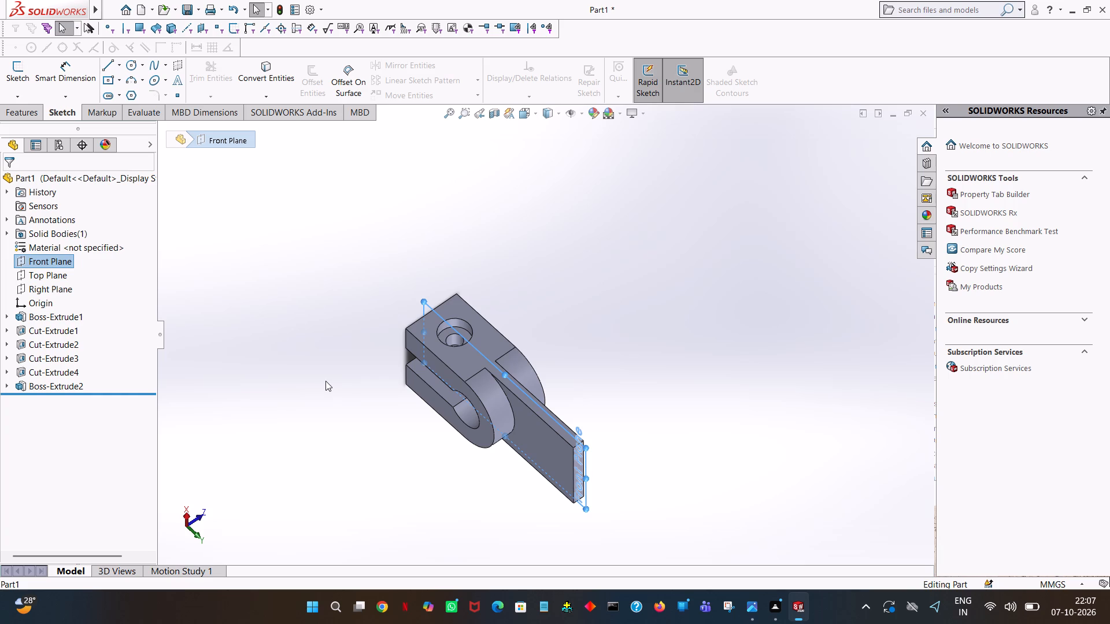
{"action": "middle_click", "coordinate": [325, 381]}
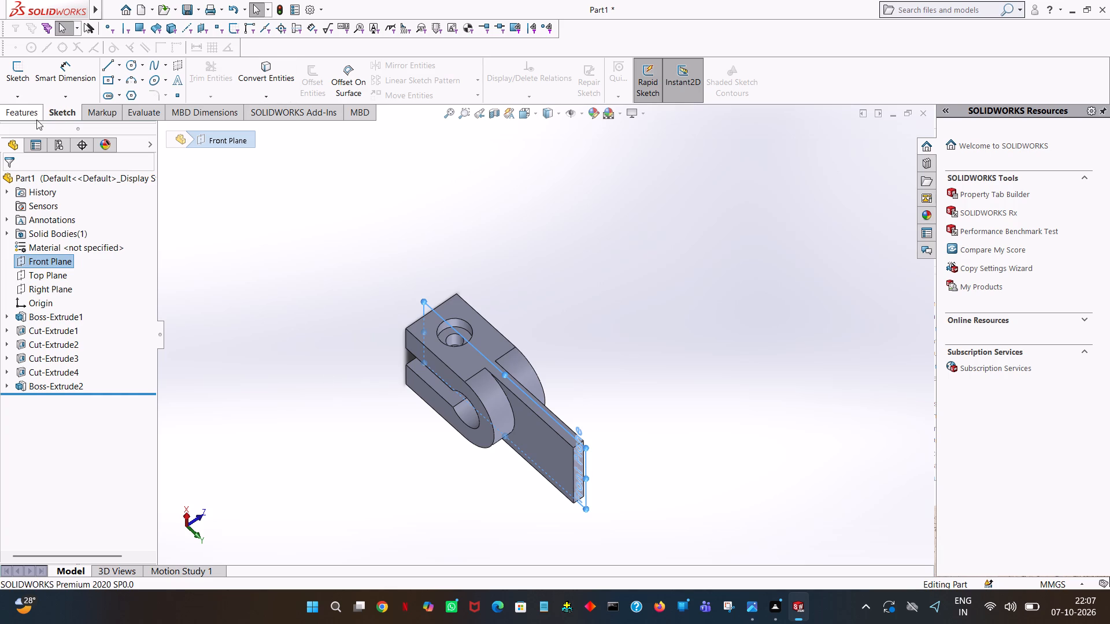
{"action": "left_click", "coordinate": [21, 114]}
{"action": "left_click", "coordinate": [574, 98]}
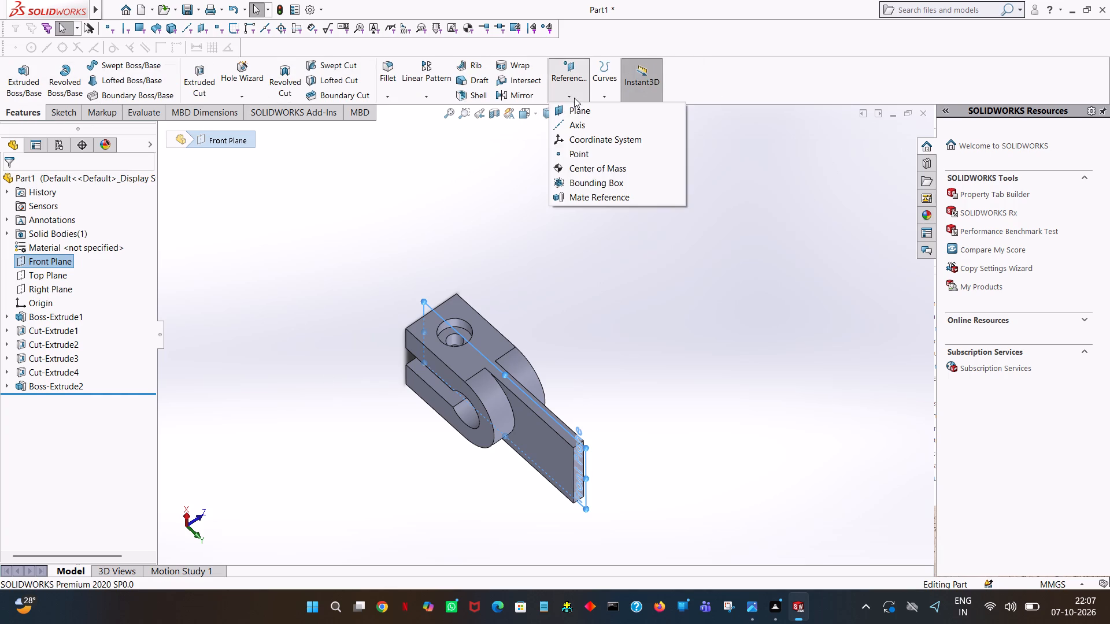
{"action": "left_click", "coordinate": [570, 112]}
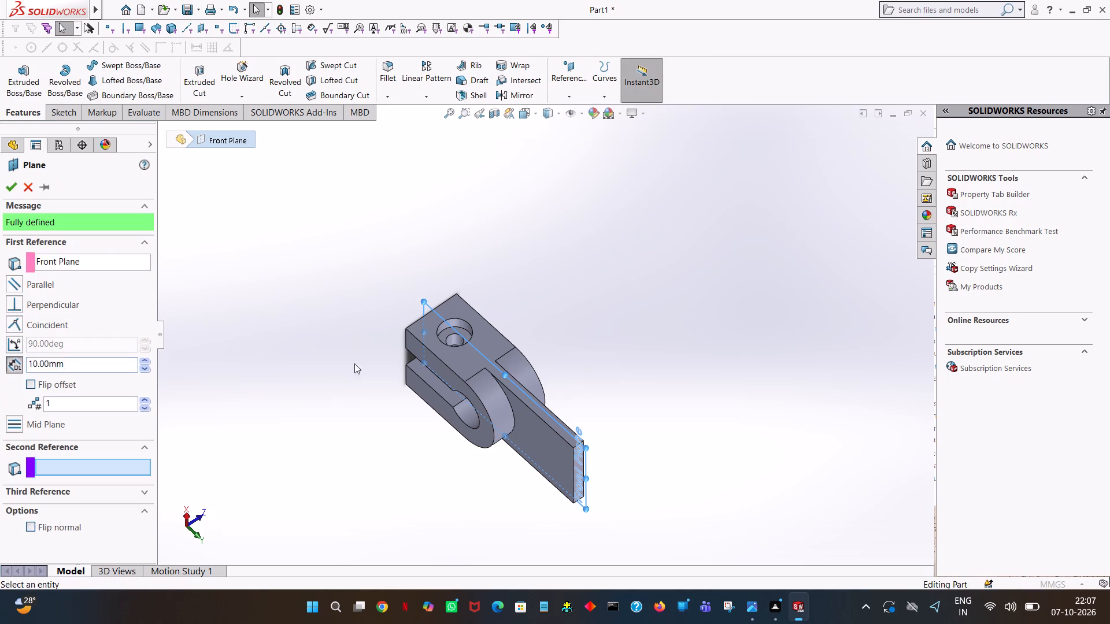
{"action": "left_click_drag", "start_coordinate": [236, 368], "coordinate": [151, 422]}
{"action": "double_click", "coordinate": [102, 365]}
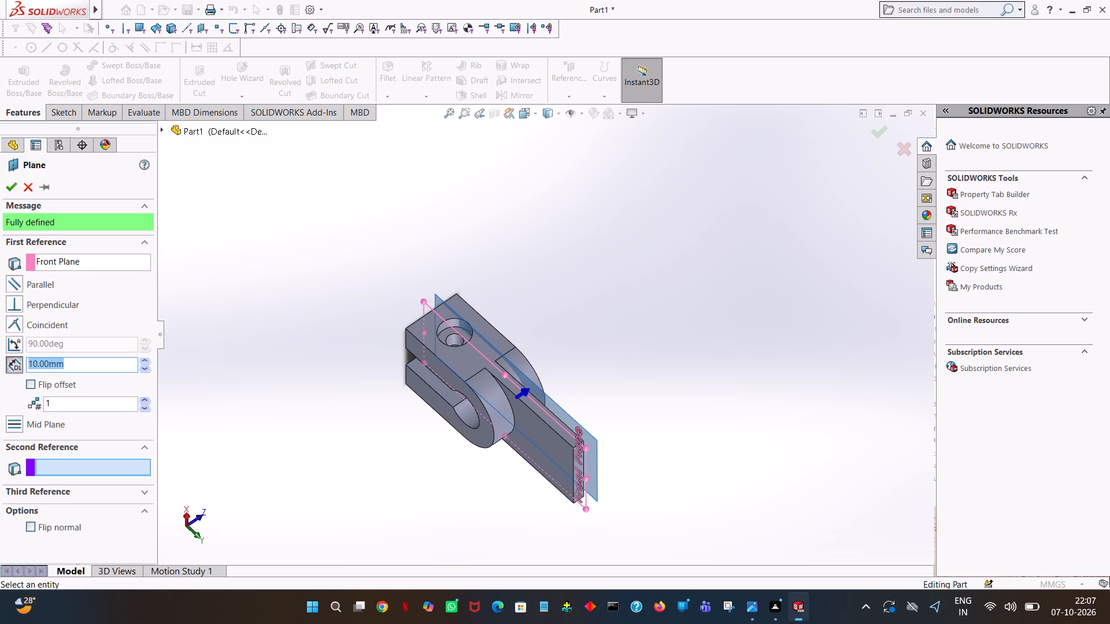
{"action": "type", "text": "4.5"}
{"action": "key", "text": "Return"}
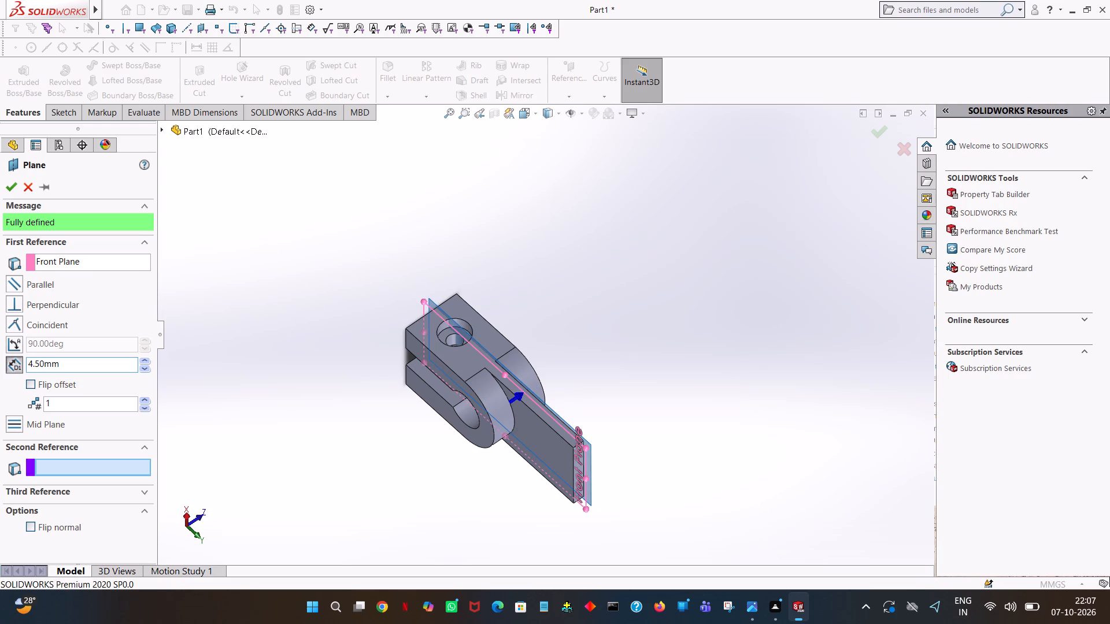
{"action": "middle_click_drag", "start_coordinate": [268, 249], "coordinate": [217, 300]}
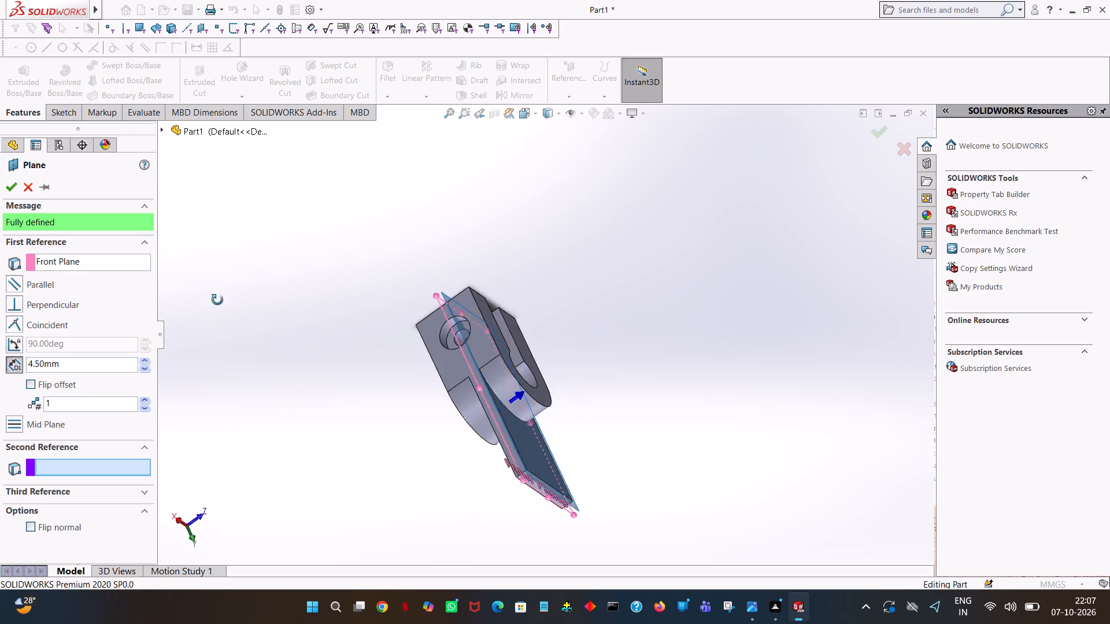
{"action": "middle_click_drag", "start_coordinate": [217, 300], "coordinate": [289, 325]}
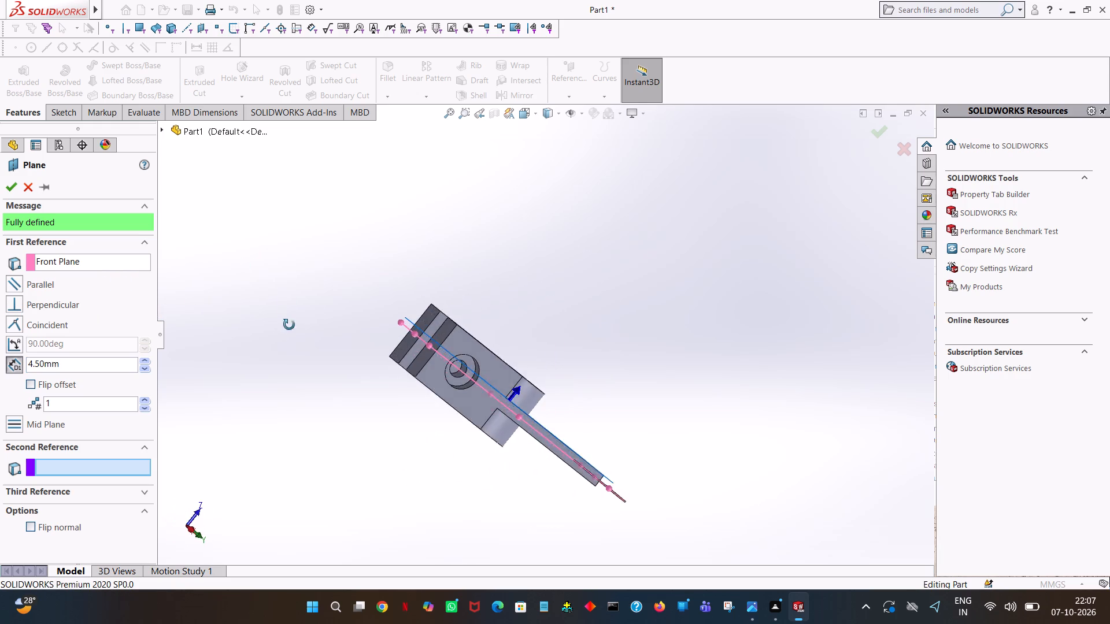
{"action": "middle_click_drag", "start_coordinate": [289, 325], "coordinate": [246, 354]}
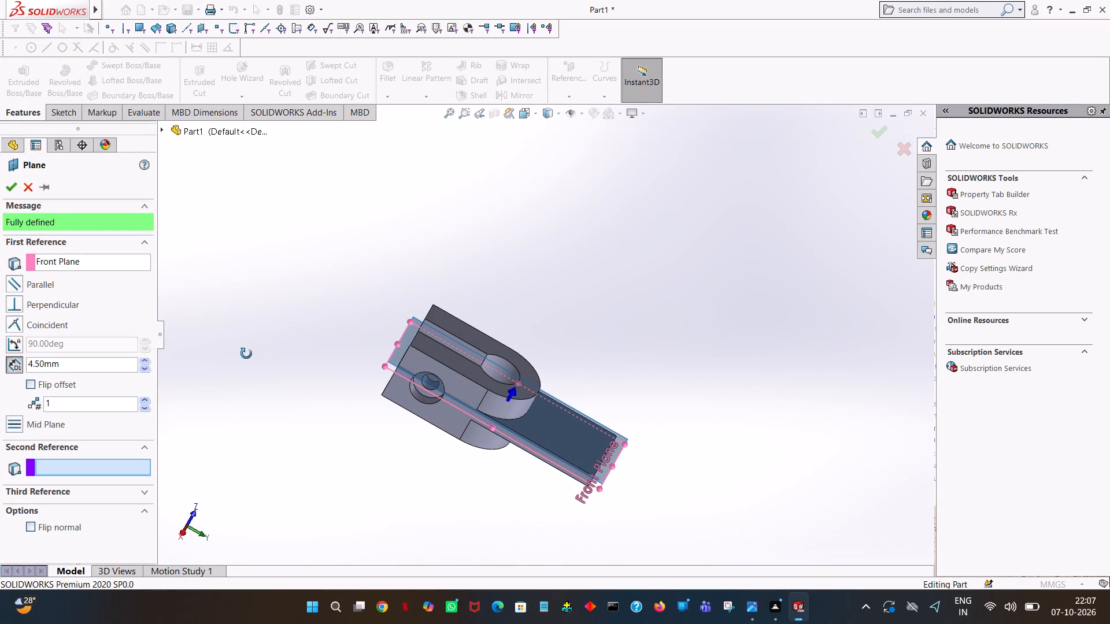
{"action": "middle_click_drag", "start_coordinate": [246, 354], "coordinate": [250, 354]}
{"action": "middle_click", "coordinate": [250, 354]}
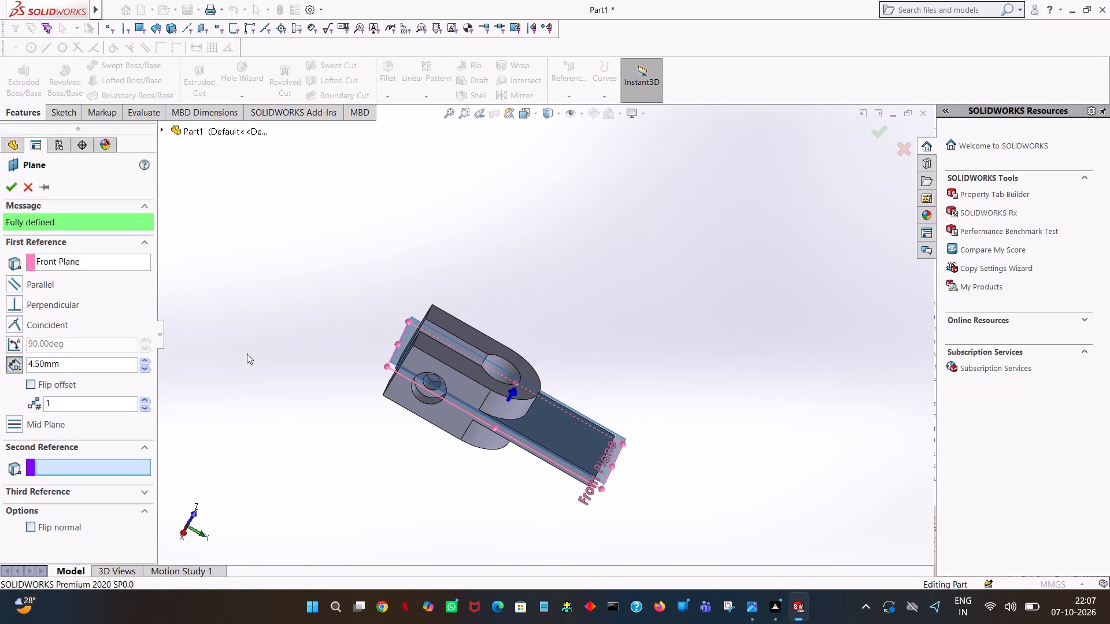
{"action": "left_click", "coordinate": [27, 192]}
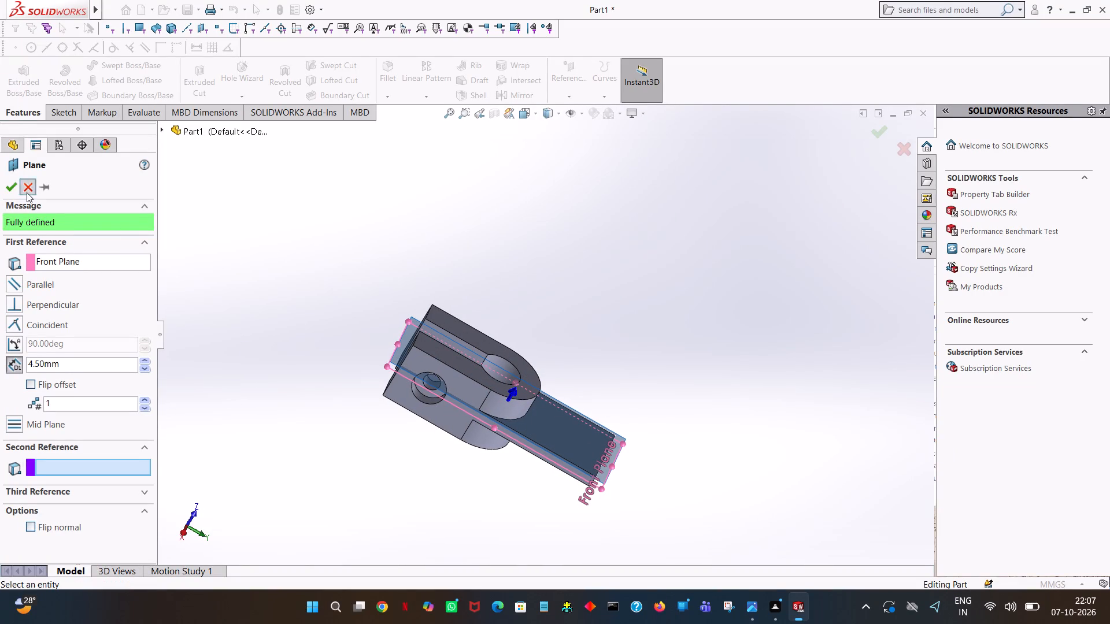
Start a reference plane parallel to the Right Plane with an offset of 45/2 (22.5 mm).
{"action": "middle_click_drag", "start_coordinate": [658, 408], "coordinate": [740, 387]}
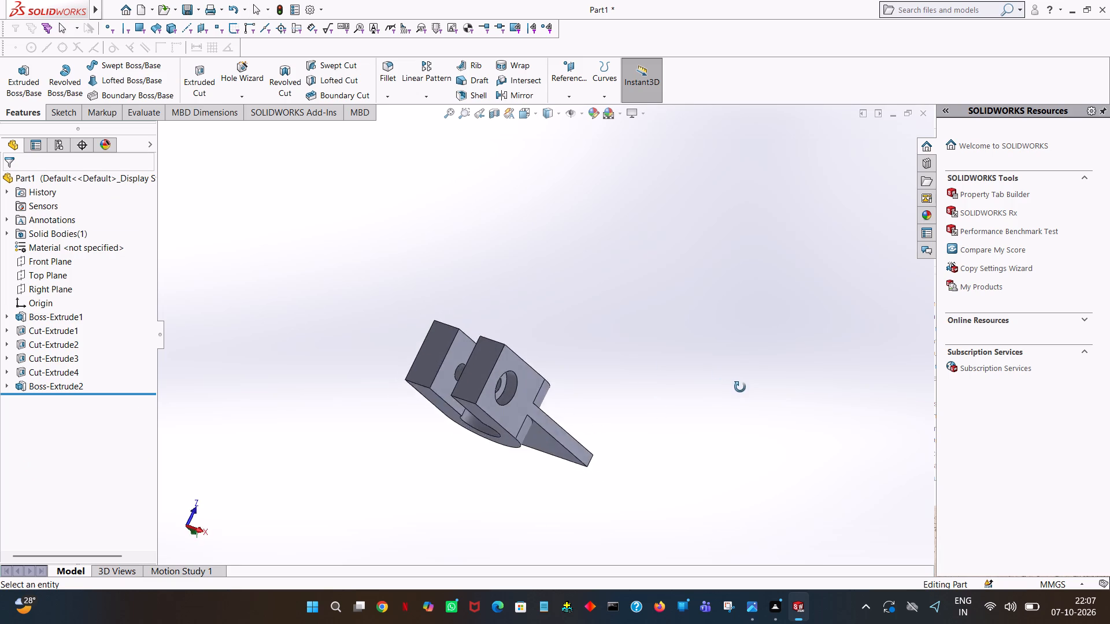
{"action": "middle_click_drag", "start_coordinate": [740, 387], "coordinate": [657, 362]}
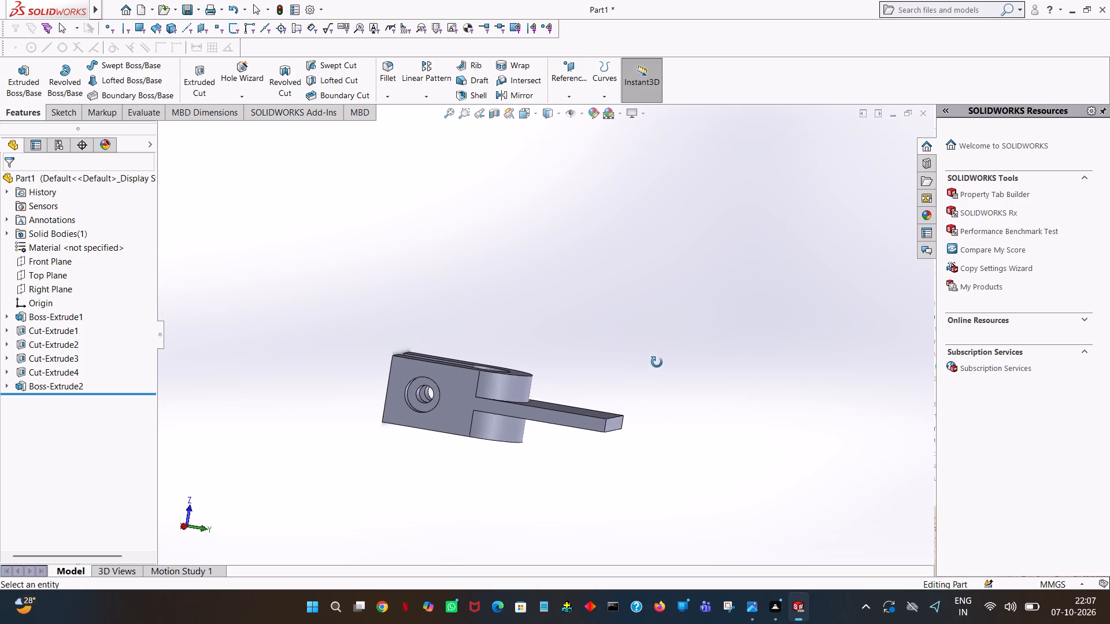
{"action": "middle_click_drag", "start_coordinate": [657, 362], "coordinate": [666, 366]}
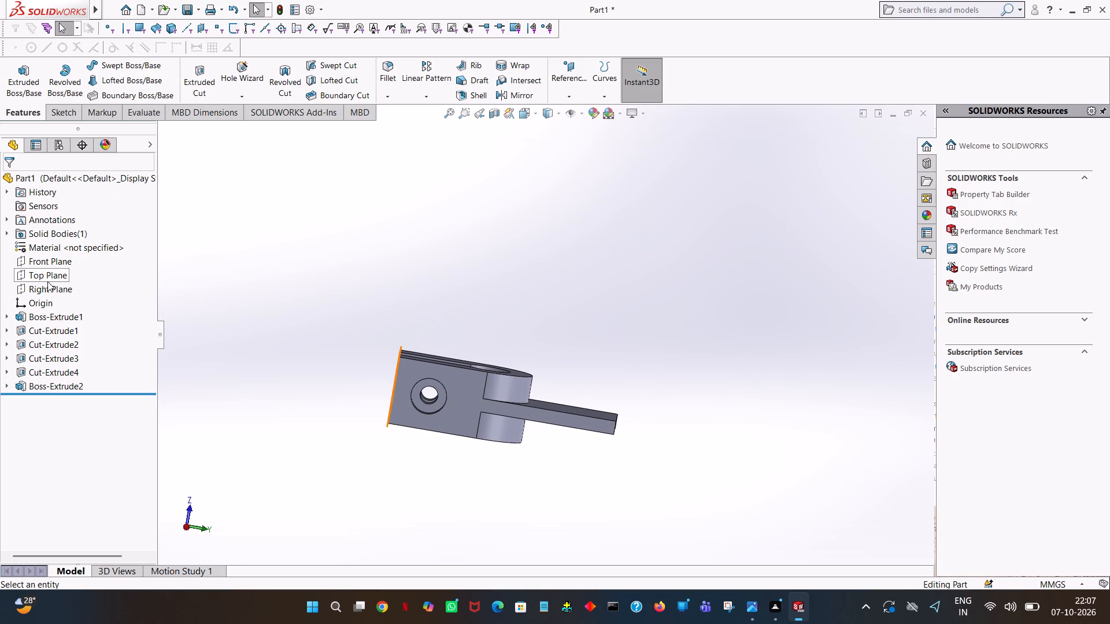
{"action": "left_click", "coordinate": [46, 286]}
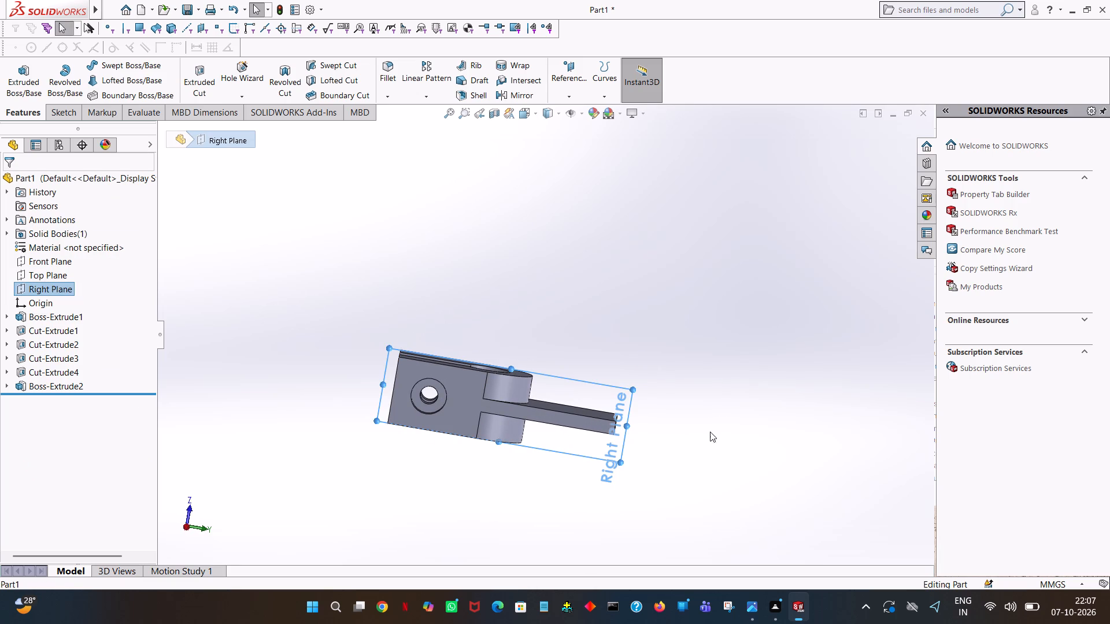
{"action": "middle_click_drag", "start_coordinate": [715, 428], "coordinate": [610, 422]}
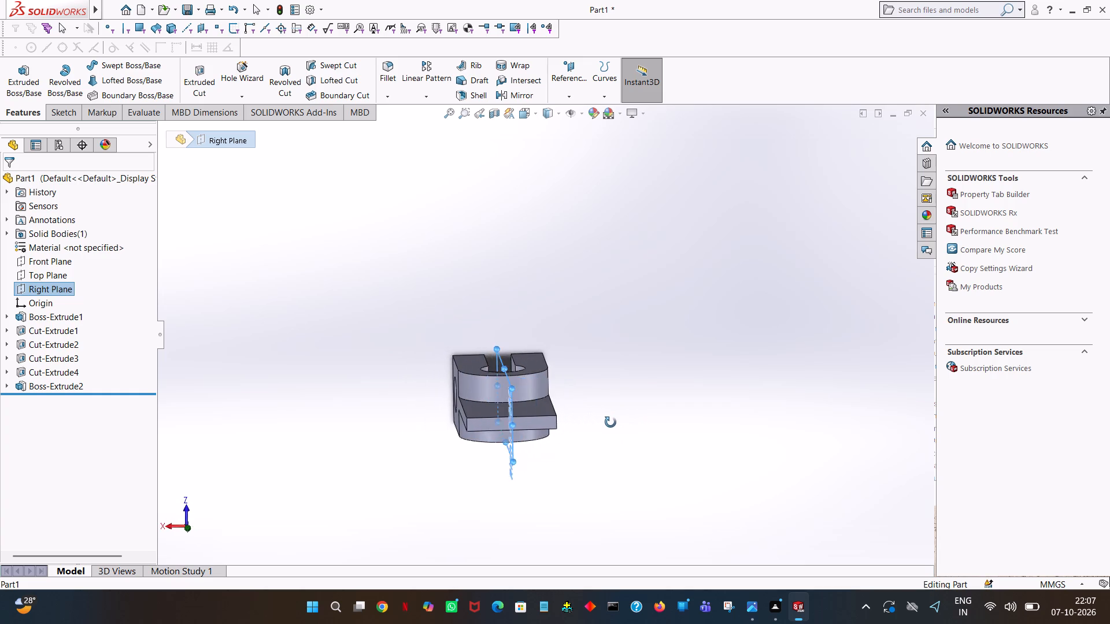
{"action": "middle_click_drag", "start_coordinate": [610, 422], "coordinate": [705, 562]}
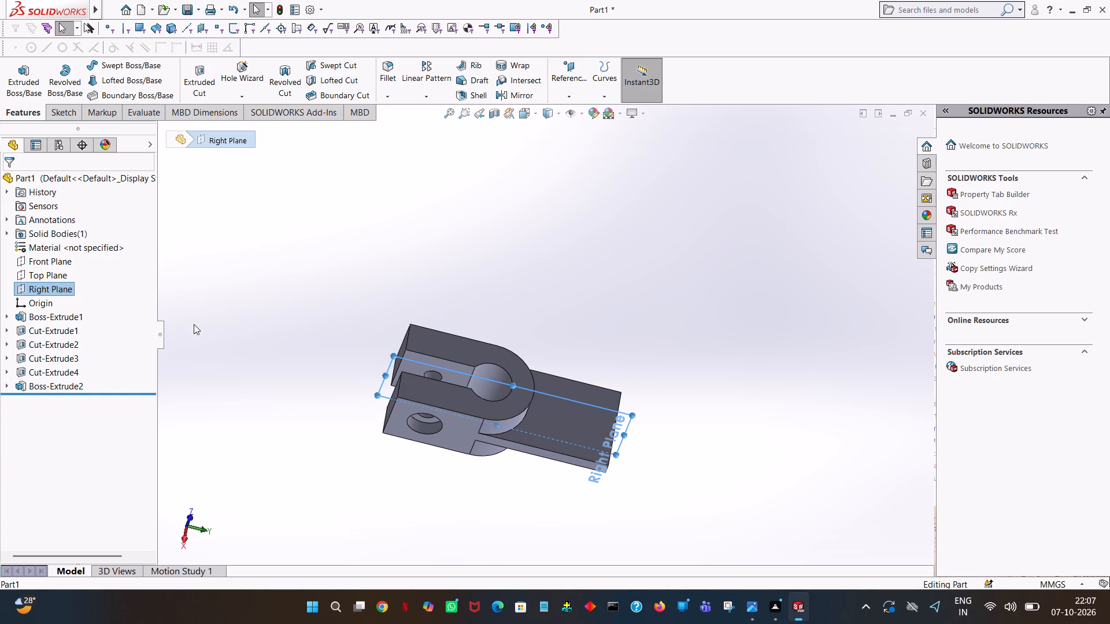
{"action": "middle_click_drag", "start_coordinate": [246, 261], "coordinate": [220, 331]}
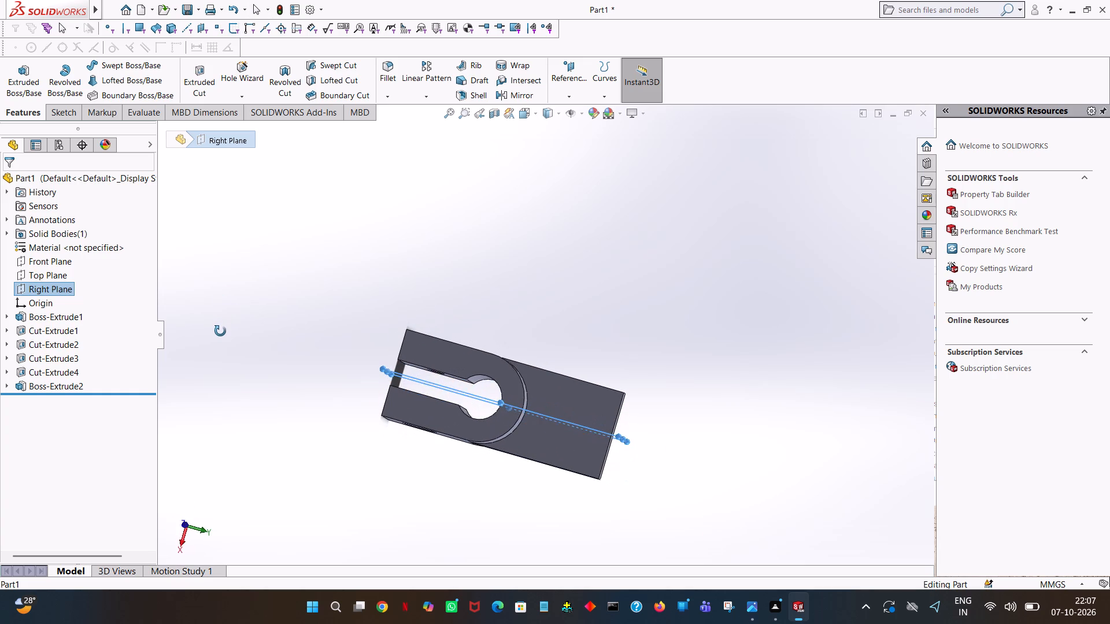
{"action": "middle_click_drag", "start_coordinate": [220, 331], "coordinate": [247, 224]}
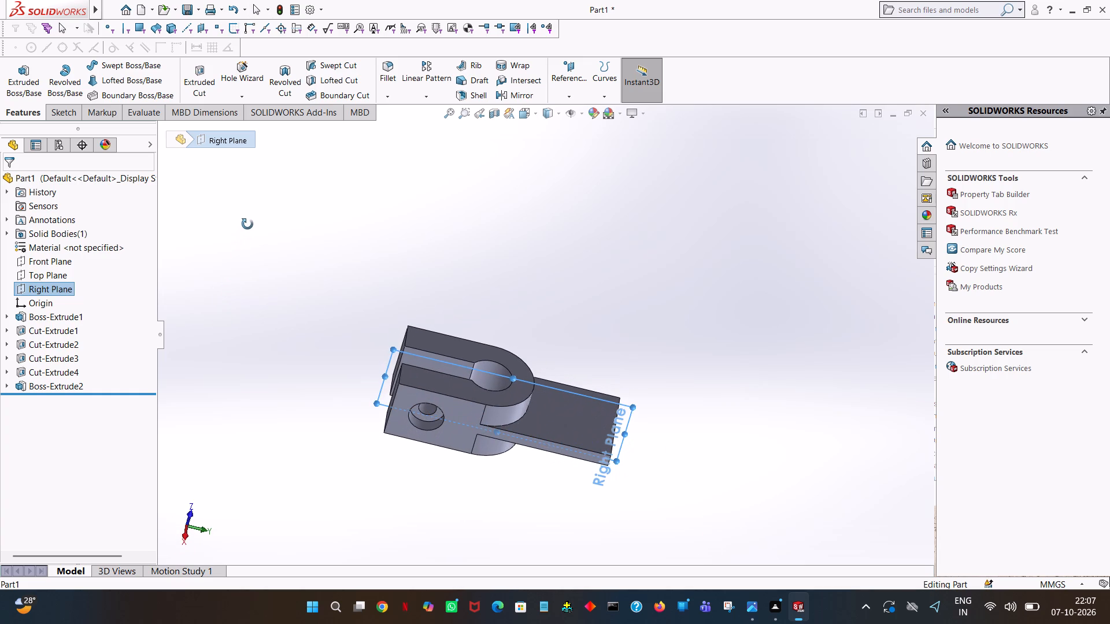
{"action": "middle_click_drag", "start_coordinate": [247, 224], "coordinate": [248, 224]}
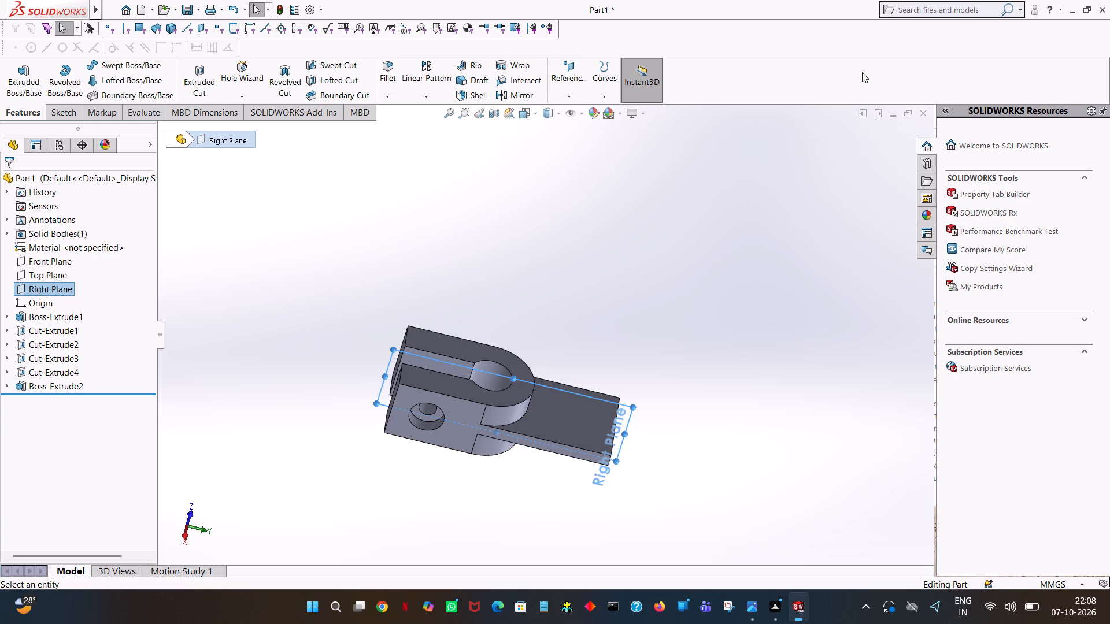
{"action": "left_click", "coordinate": [572, 92]}
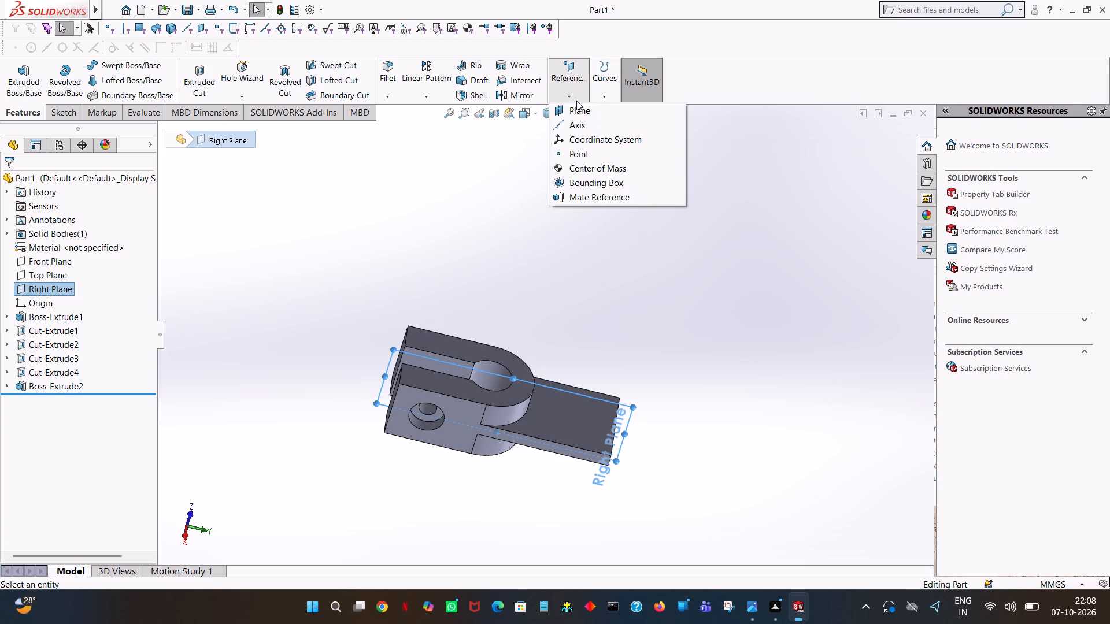
{"action": "left_click", "coordinate": [574, 106]}
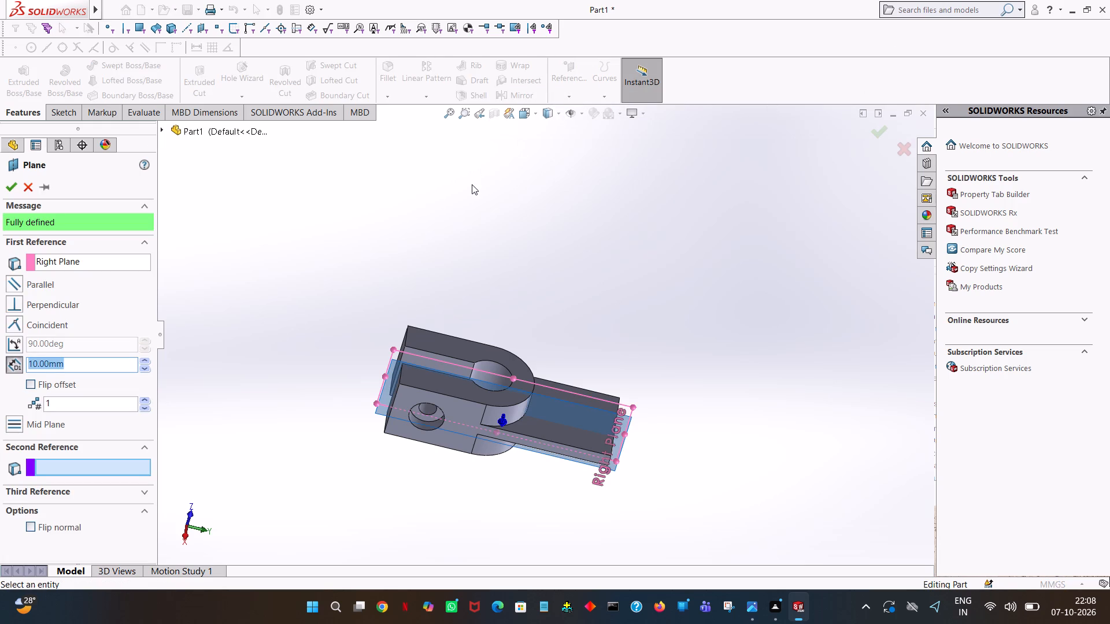
{"action": "middle_click_drag", "start_coordinate": [468, 185], "coordinate": [428, 182]}
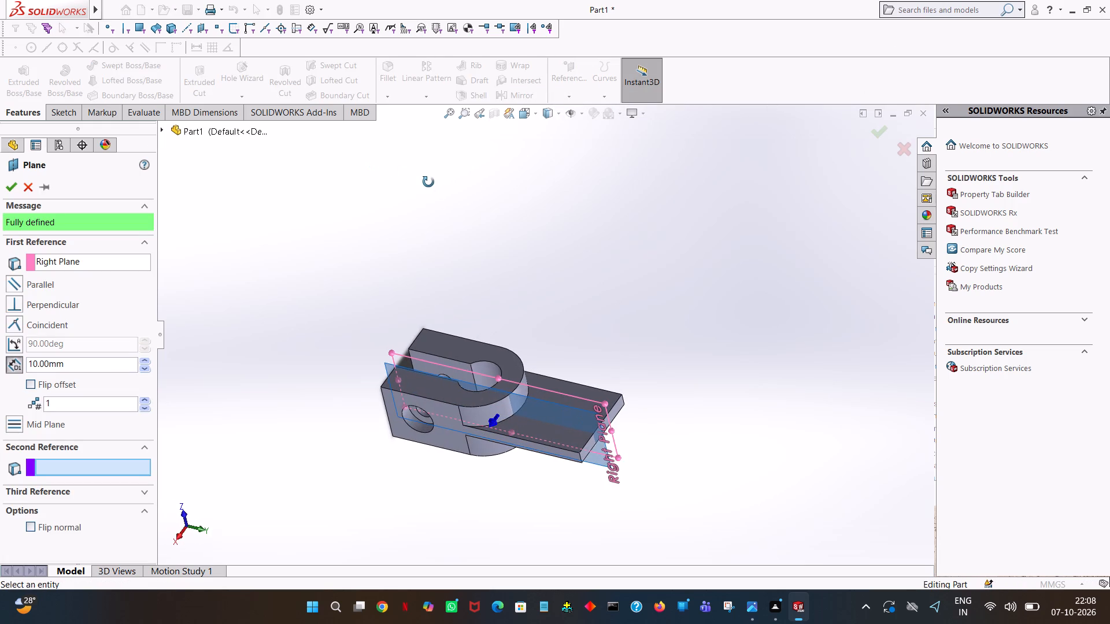
{"action": "middle_click_drag", "start_coordinate": [428, 182], "coordinate": [427, 182]}
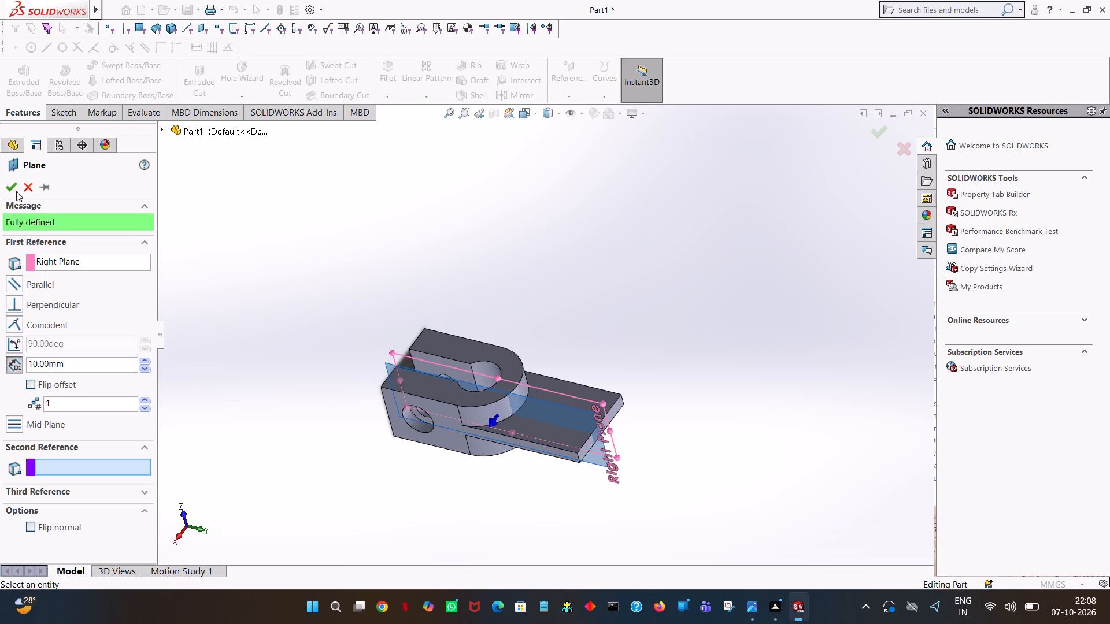
{"action": "left_click", "coordinate": [147, 362]}
{"action": "double_click", "coordinate": [86, 367]}
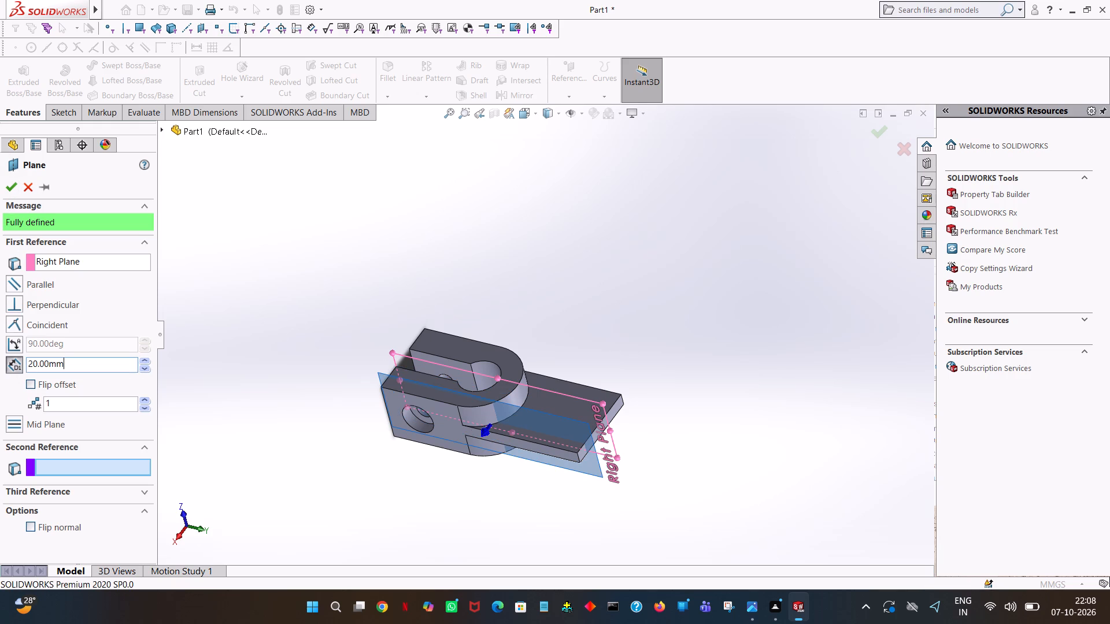
{"action": "type", "text": "45/2"}
{"action": "key", "text": "Return"}
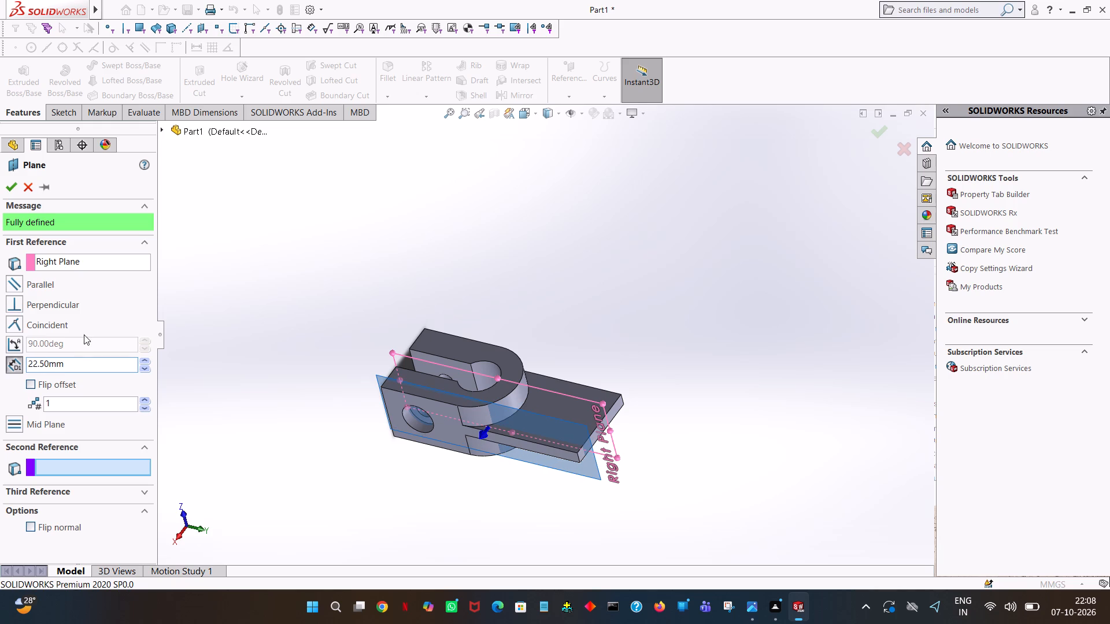
{"action": "middle_click_drag", "start_coordinate": [637, 250], "coordinate": [581, 249]}
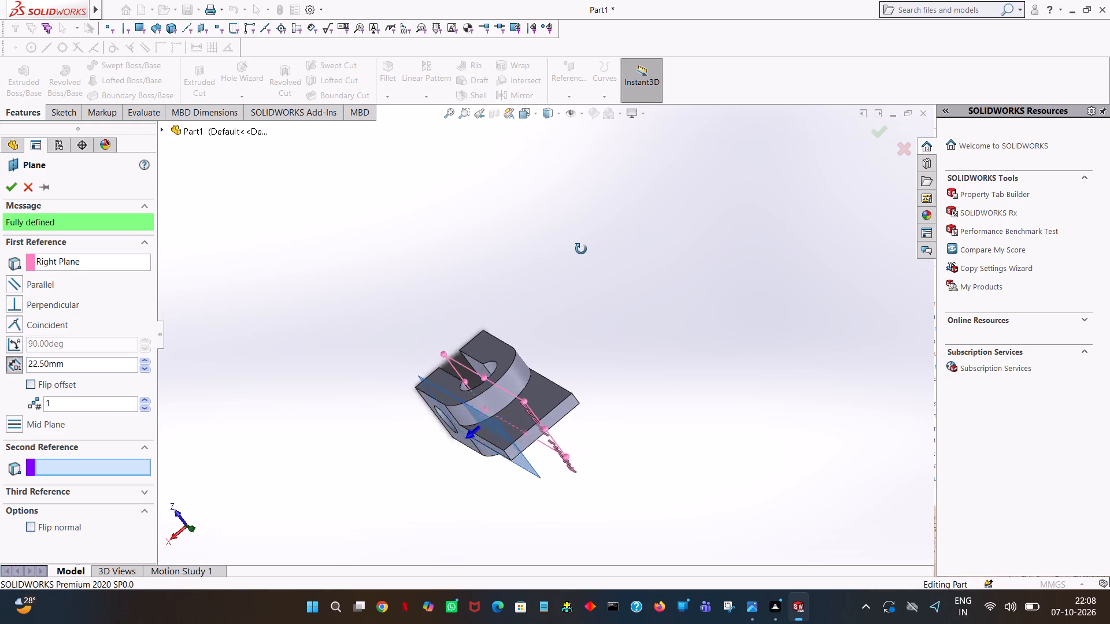
{"action": "middle_click_drag", "start_coordinate": [581, 249], "coordinate": [592, 284]}
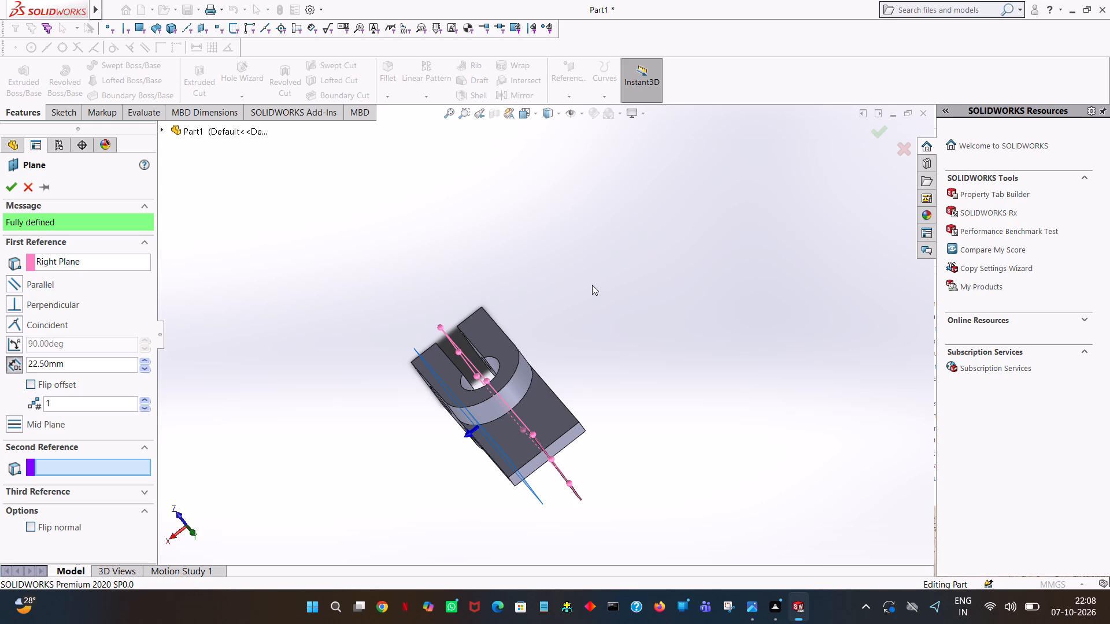
Set the reference plane's offset from the Right Plane to 30 mm and create the plane.
{"action": "left_click", "coordinate": [91, 360]}
{"action": "left_click", "coordinate": [92, 360]}
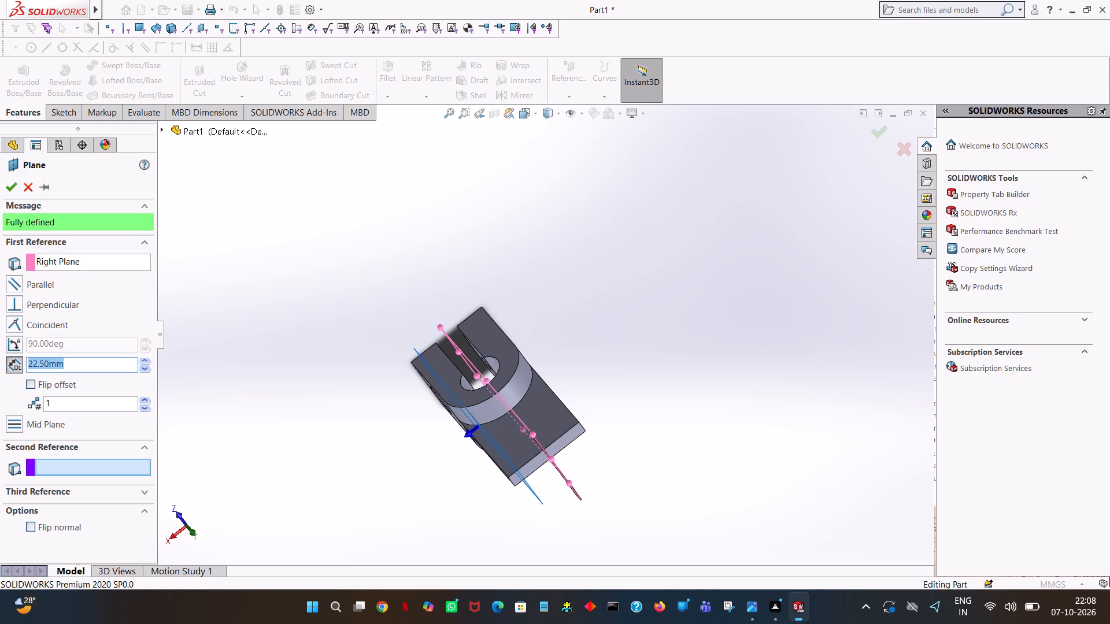
{"action": "type", "text": "30"}
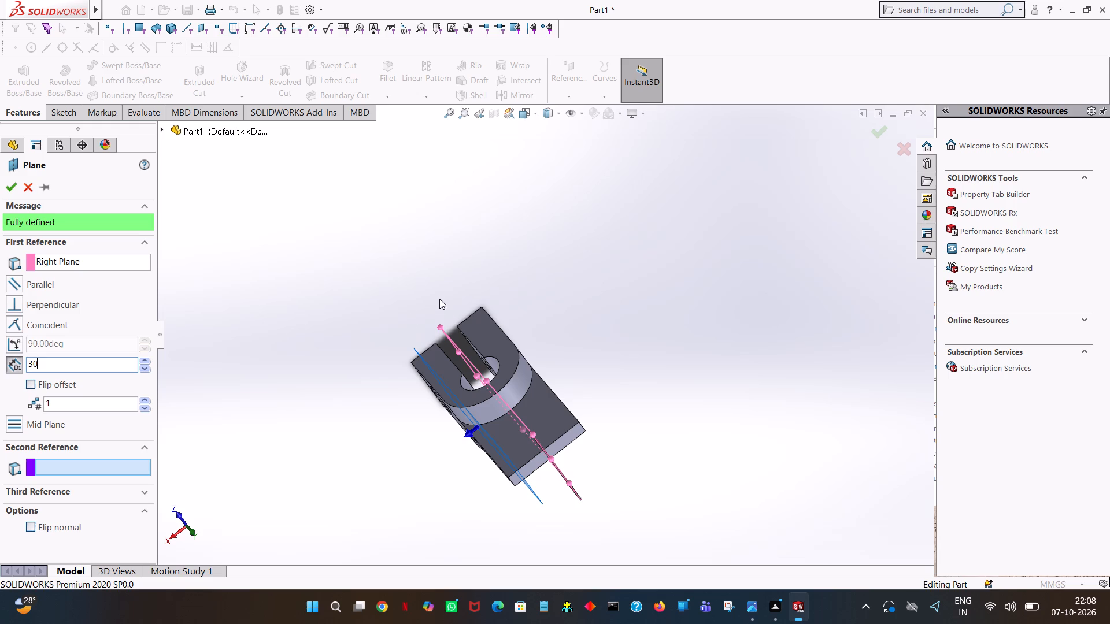
{"action": "left_click", "coordinate": [450, 238]}
{"action": "middle_click_drag", "start_coordinate": [450, 235], "coordinate": [588, 136]}
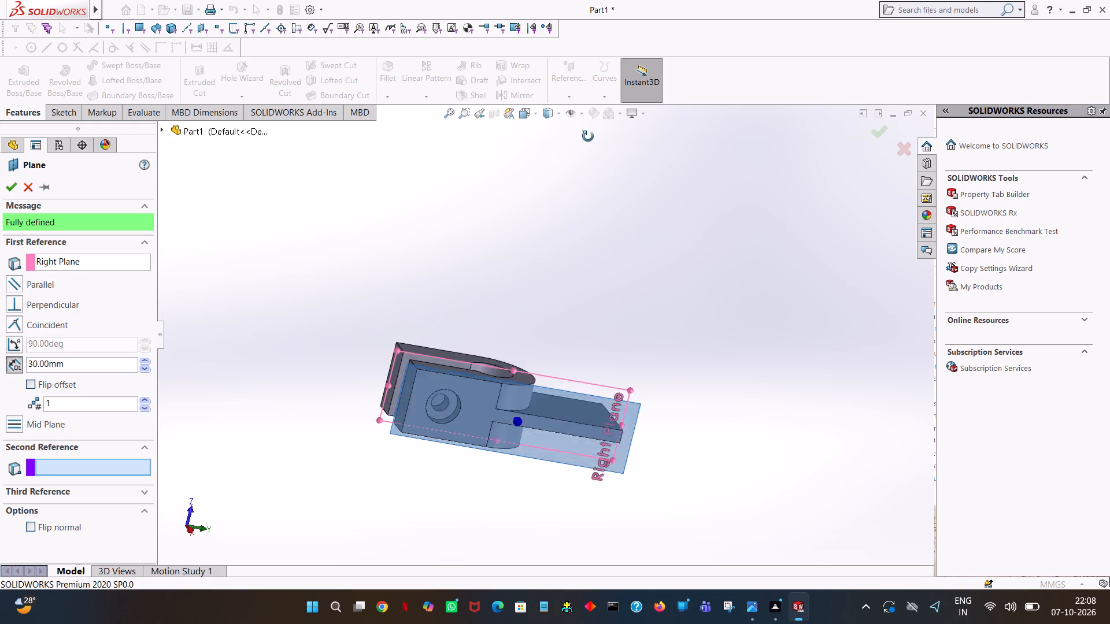
{"action": "middle_click_drag", "start_coordinate": [588, 136], "coordinate": [590, 136]}
{"action": "left_click", "coordinate": [13, 184]}
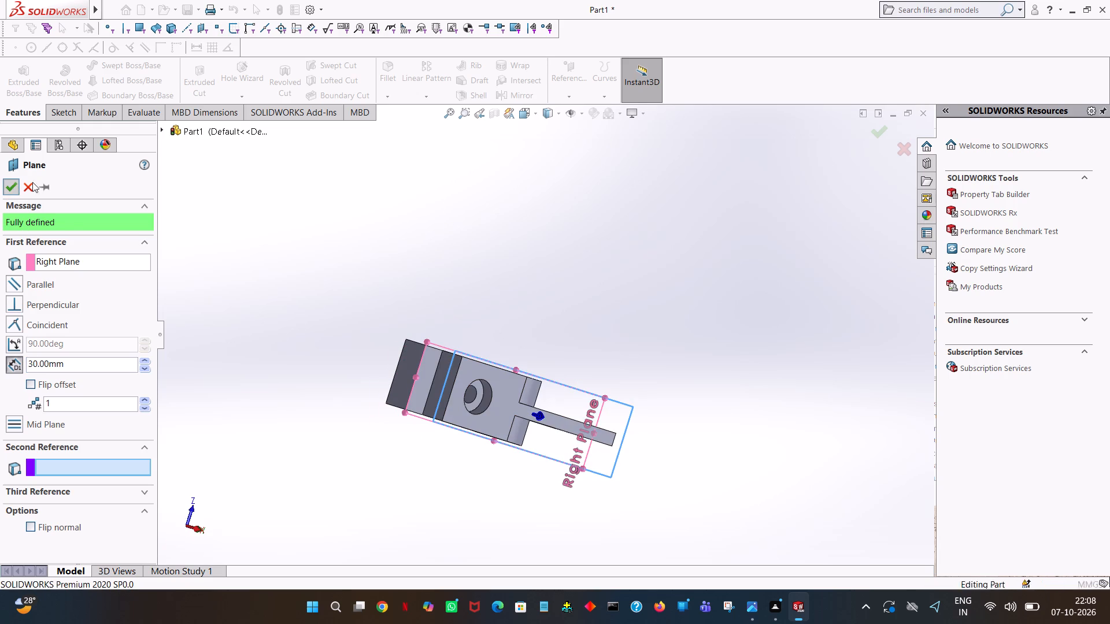
Open a new sketch on the newly created plane parallel to the Right Plane.
{"action": "left_click", "coordinate": [23, 396]}
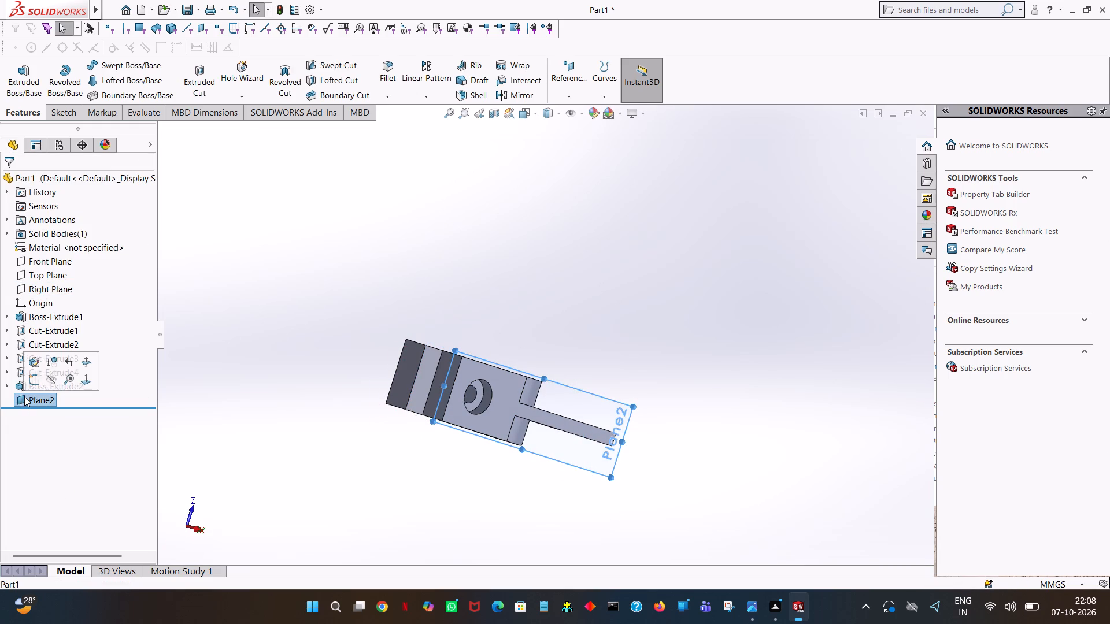
{"action": "left_click", "coordinate": [32, 381]}
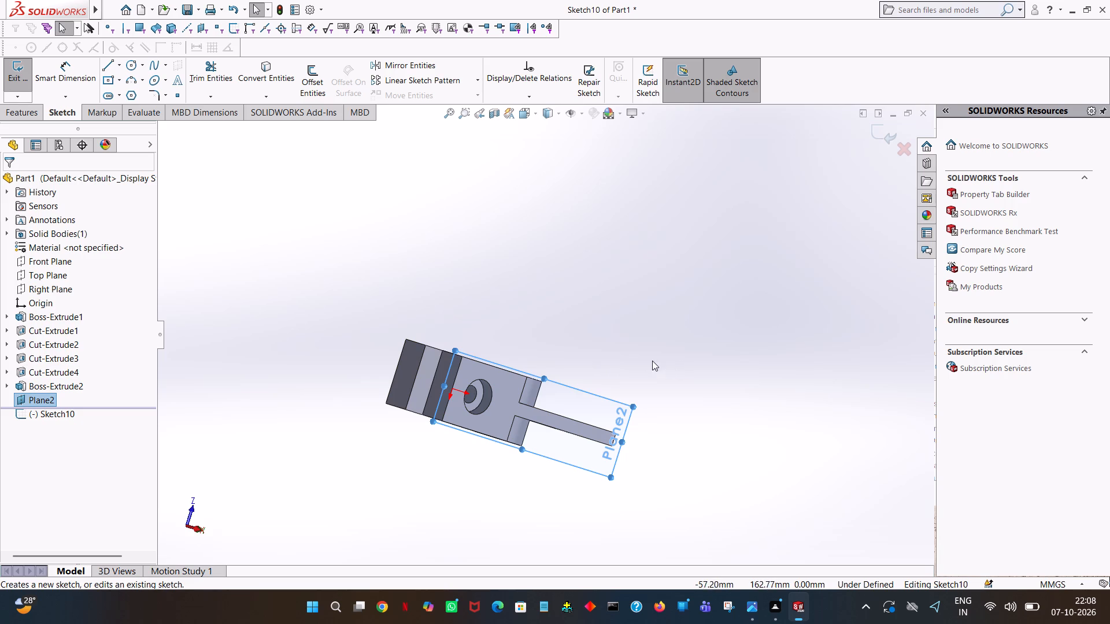
{"action": "key", "text": "space"}
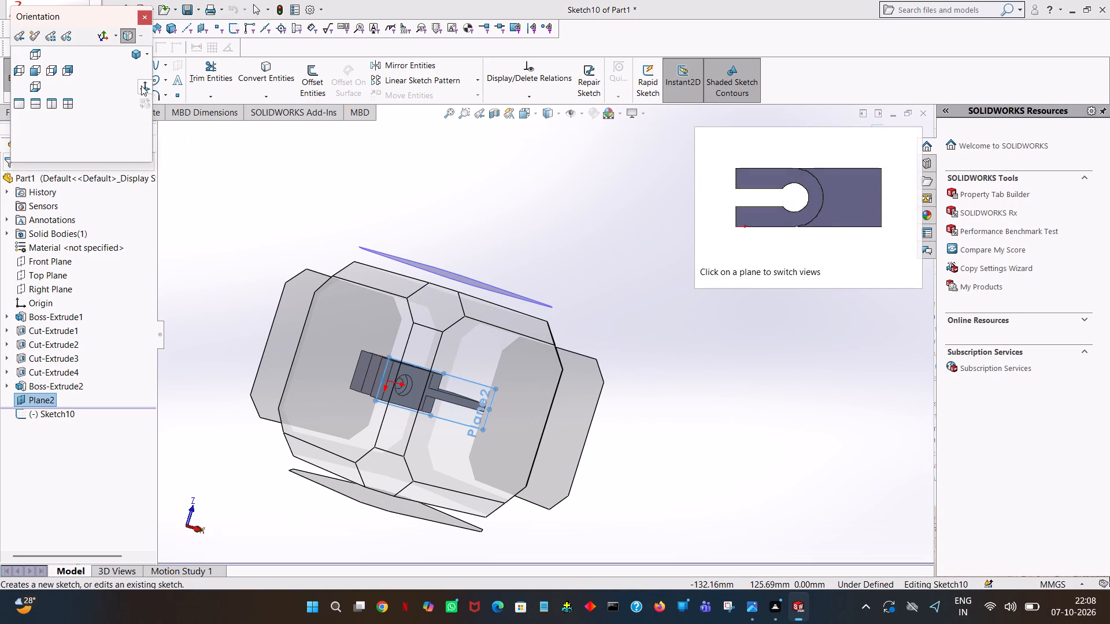
{"action": "left_click", "coordinate": [141, 86]}
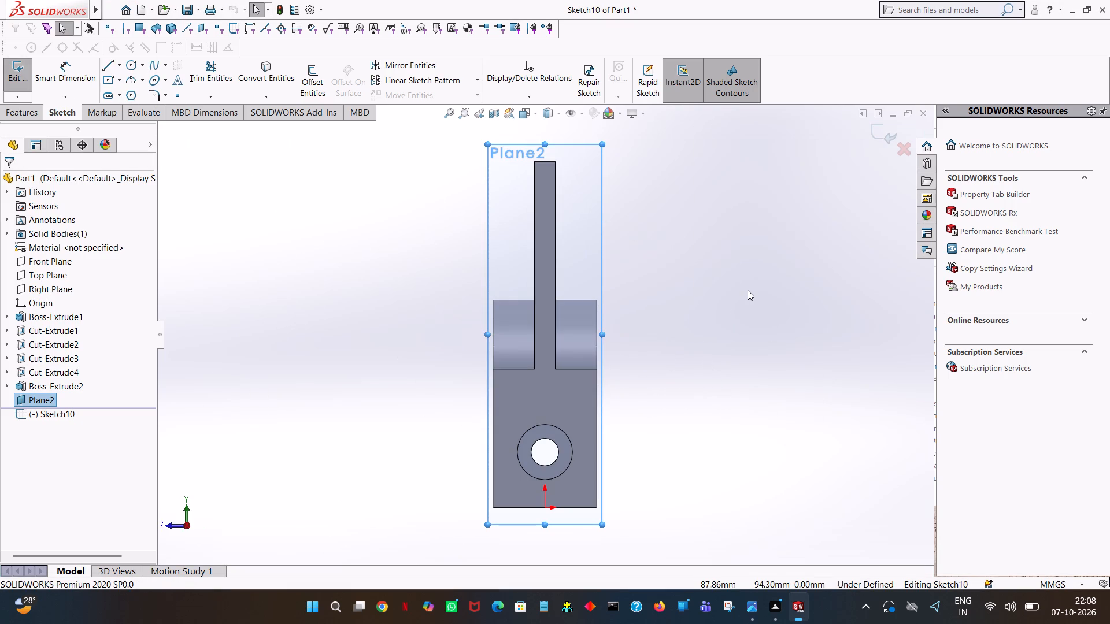
Start a sketch line from the lower corner of the arm plate's free end, extending outward away from the bracket.
{"action": "middle_click_drag", "start_coordinate": [763, 317], "coordinate": [768, 310]}
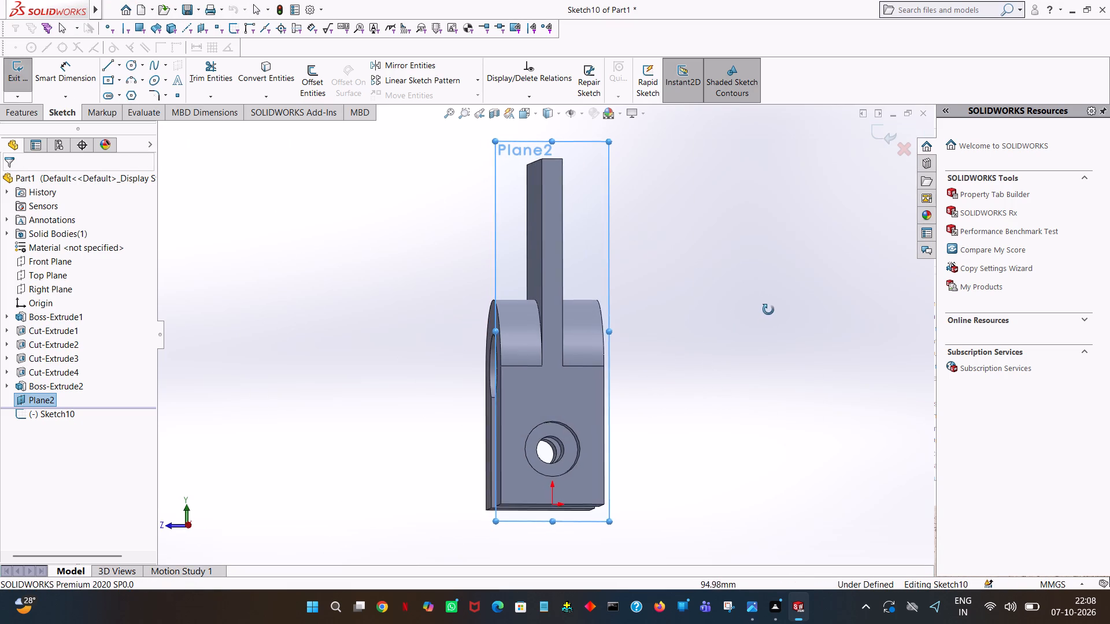
{"action": "middle_click_drag", "start_coordinate": [768, 310], "coordinate": [706, 488]}
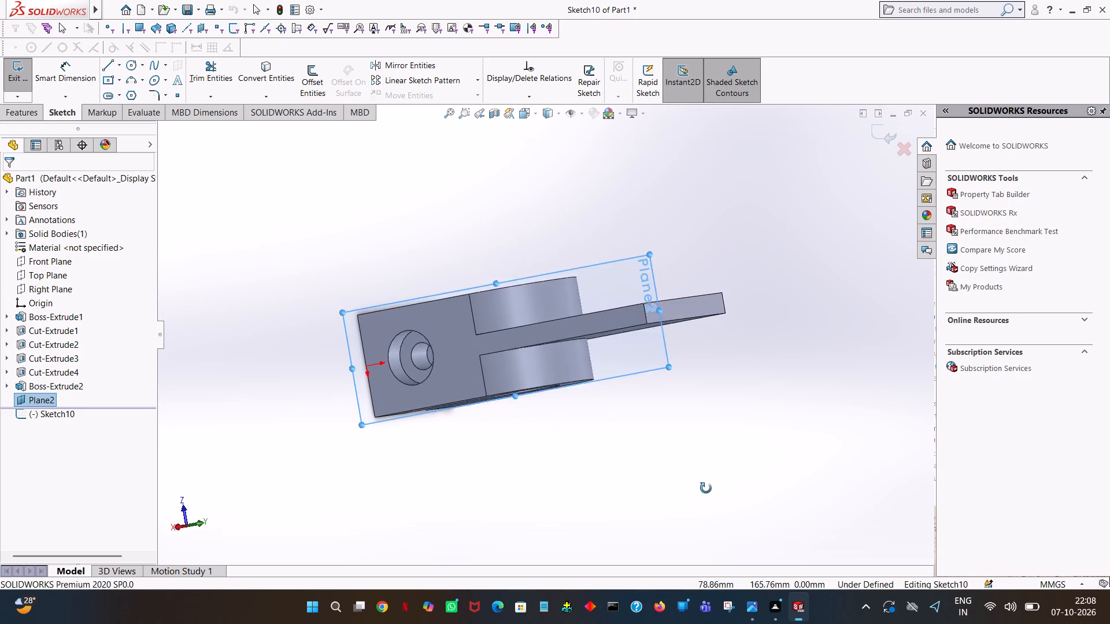
{"action": "middle_click_drag", "start_coordinate": [706, 488], "coordinate": [716, 524]}
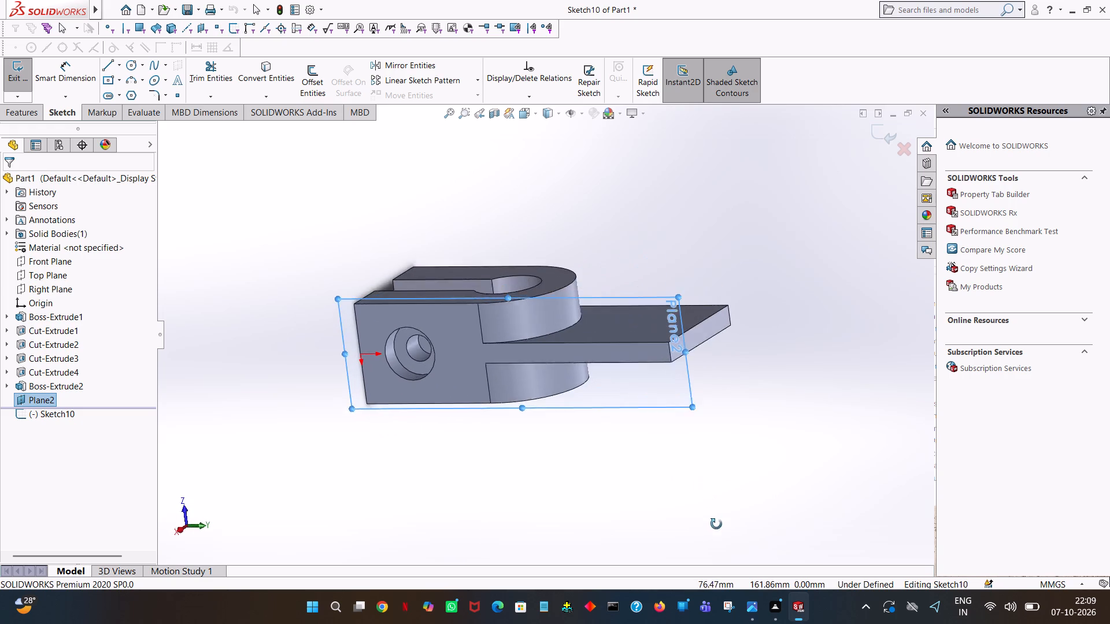
{"action": "middle_click_drag", "start_coordinate": [716, 524], "coordinate": [716, 551]}
{"action": "middle_click_drag", "start_coordinate": [672, 240], "coordinate": [698, 227]}
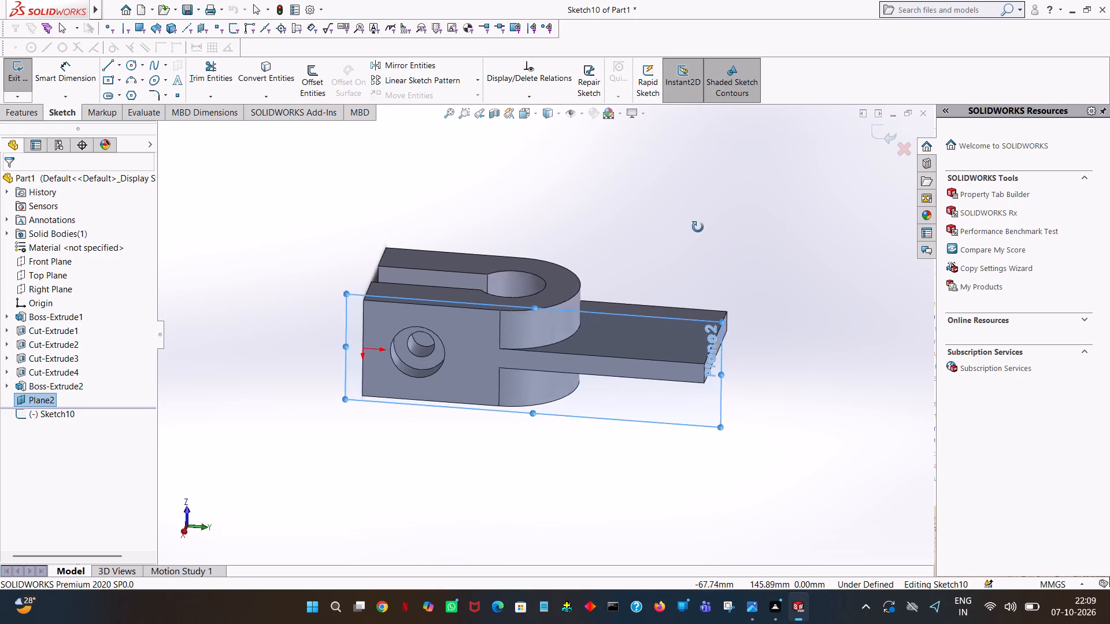
{"action": "middle_click_drag", "start_coordinate": [698, 227], "coordinate": [717, 198]}
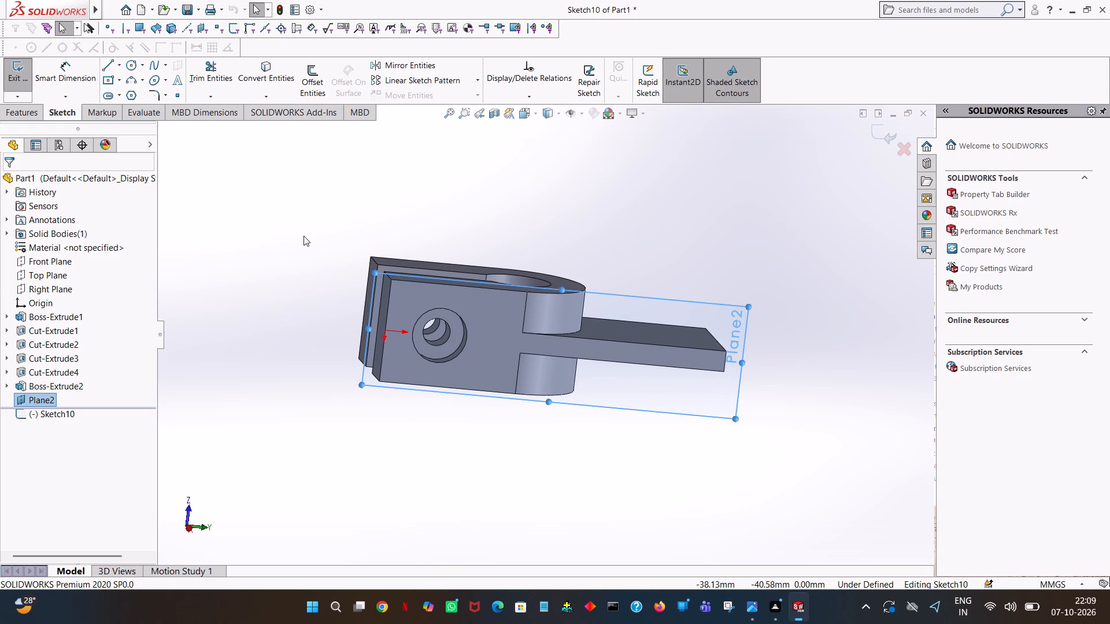
{"action": "left_click", "coordinate": [107, 67]}
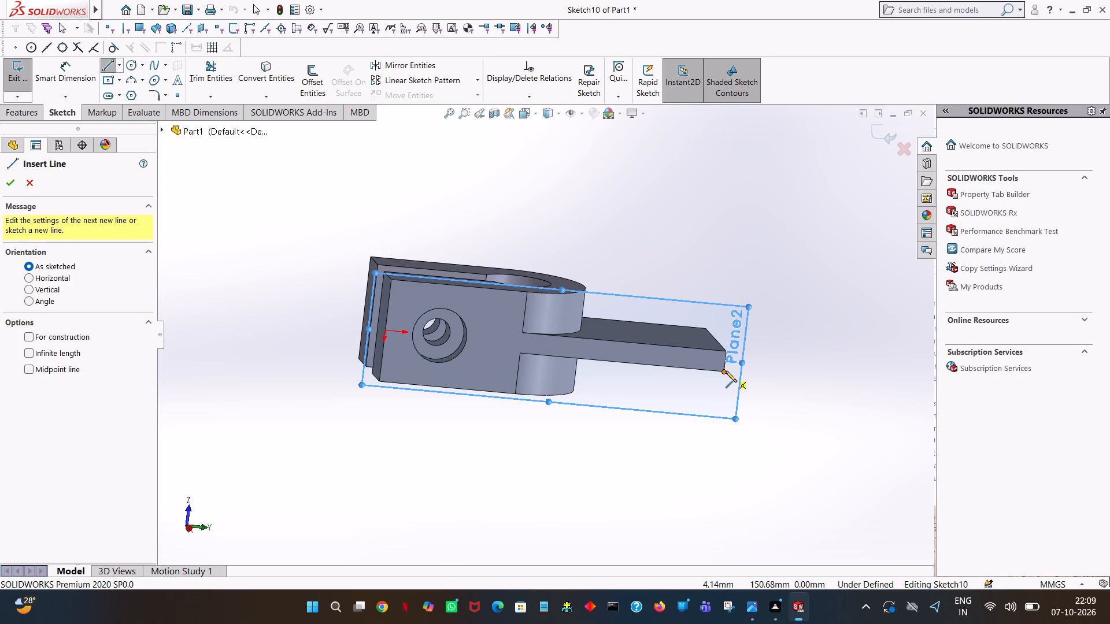
{"action": "left_click", "coordinate": [725, 371]}
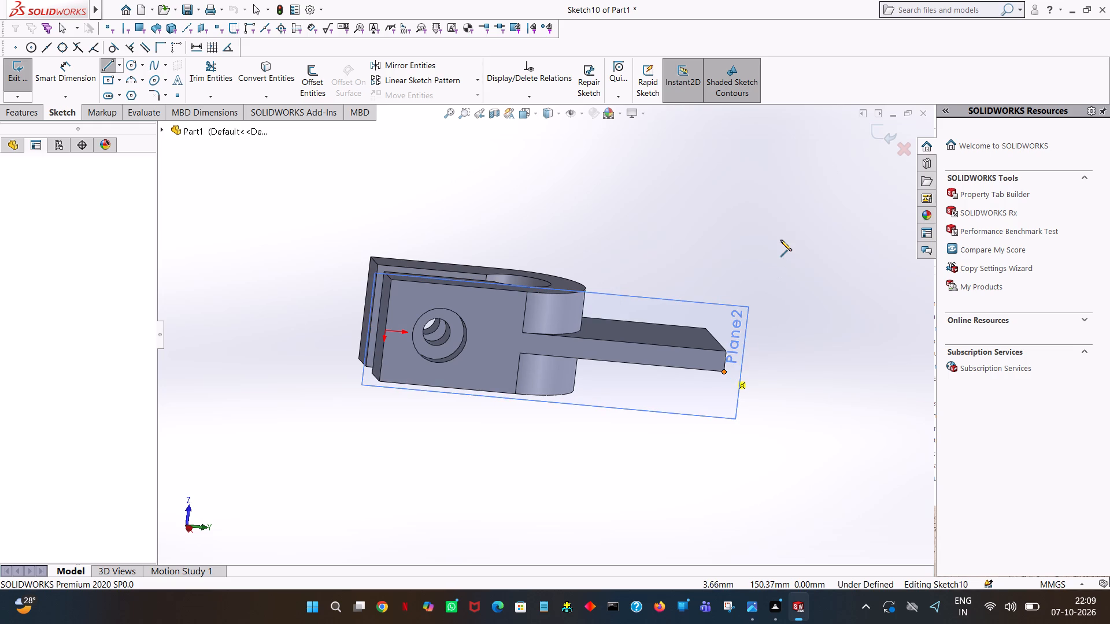
{"action": "middle_click_drag", "start_coordinate": [780, 240], "coordinate": [755, 218]}
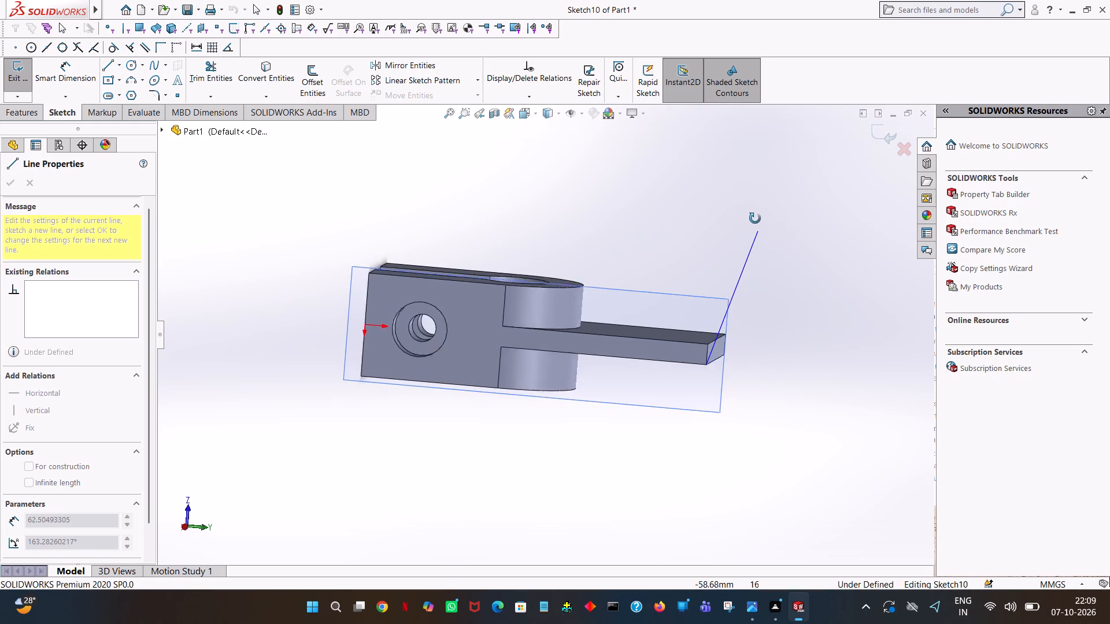
{"action": "middle_click_drag", "start_coordinate": [755, 218], "coordinate": [760, 216]}
{"action": "middle_click_drag", "start_coordinate": [773, 209], "coordinate": [791, 226]}
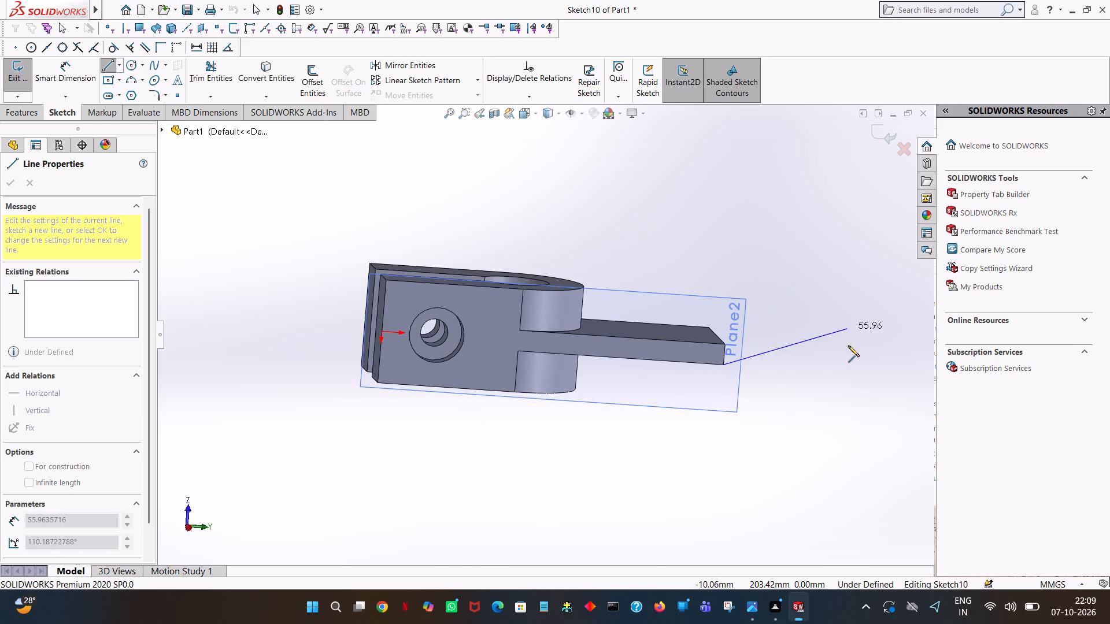
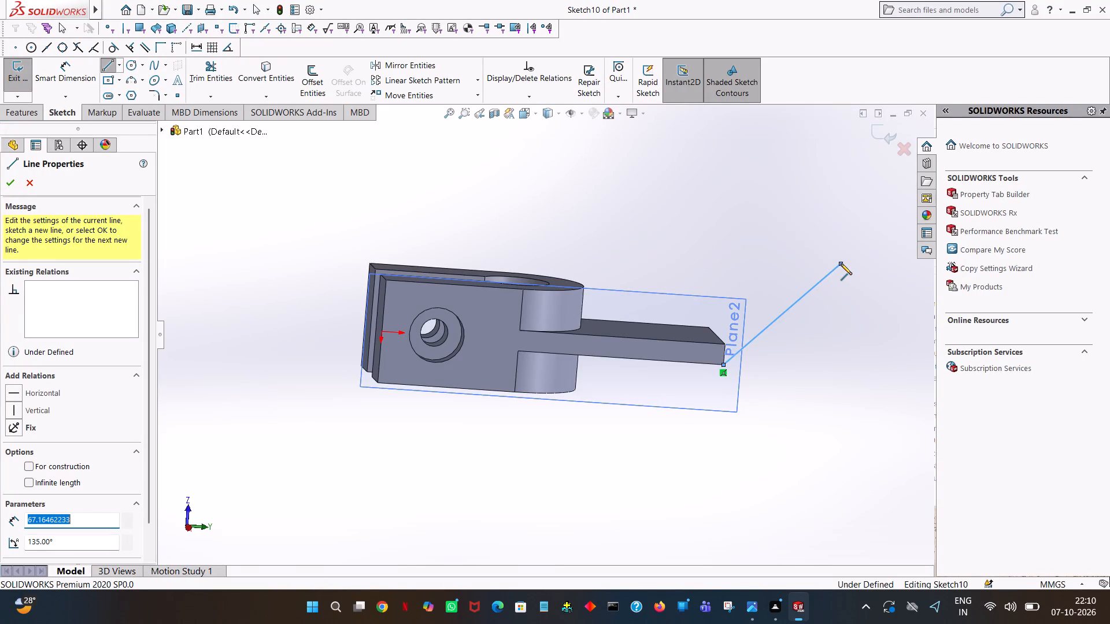
Set the length of the 135° line from the arm plate's lower corner to 38+15 (53 mm) and end the line.
{"action": "type", "text": "38"}
{"action": "type", "text": "+15"}
{"action": "key", "text": "Return"}
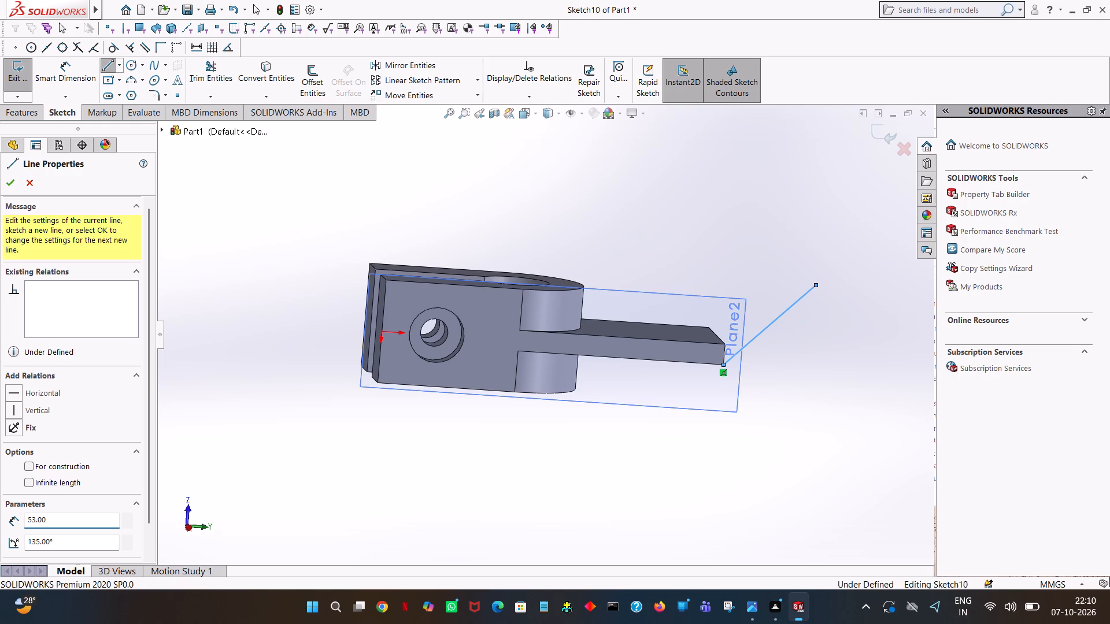
{"action": "right_click", "coordinate": [841, 263]}
{"action": "left_click", "coordinate": [854, 269]}
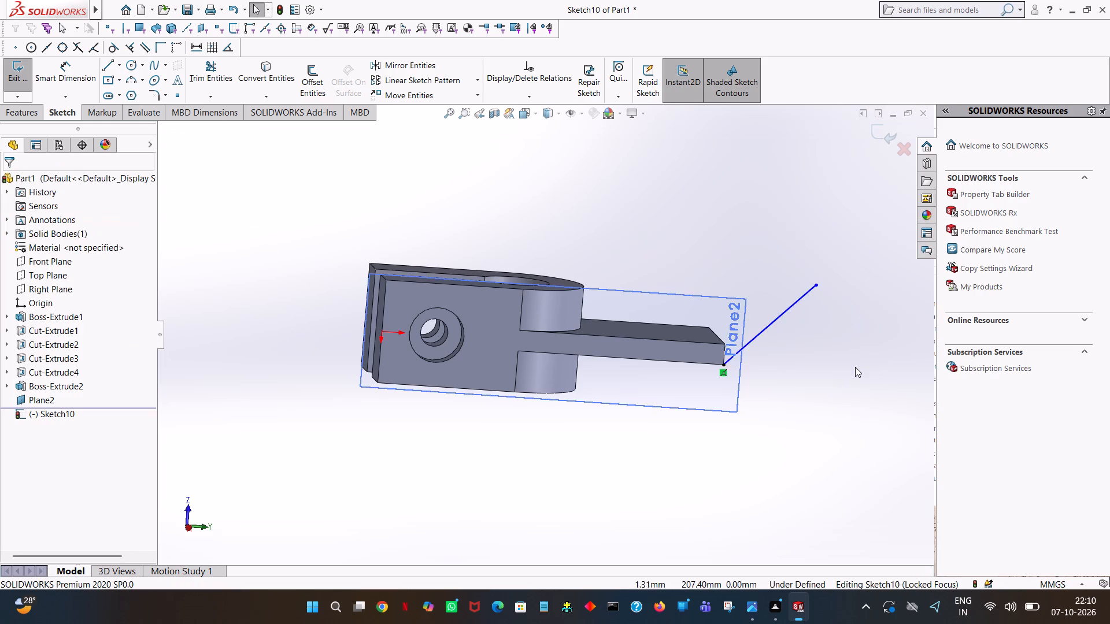
Sketch a parallel 135° line from the upper corner of the arm plate's free end with a length of 38+15 (53 mm).
{"action": "middle_click_drag", "start_coordinate": [855, 367], "coordinate": [854, 334]}
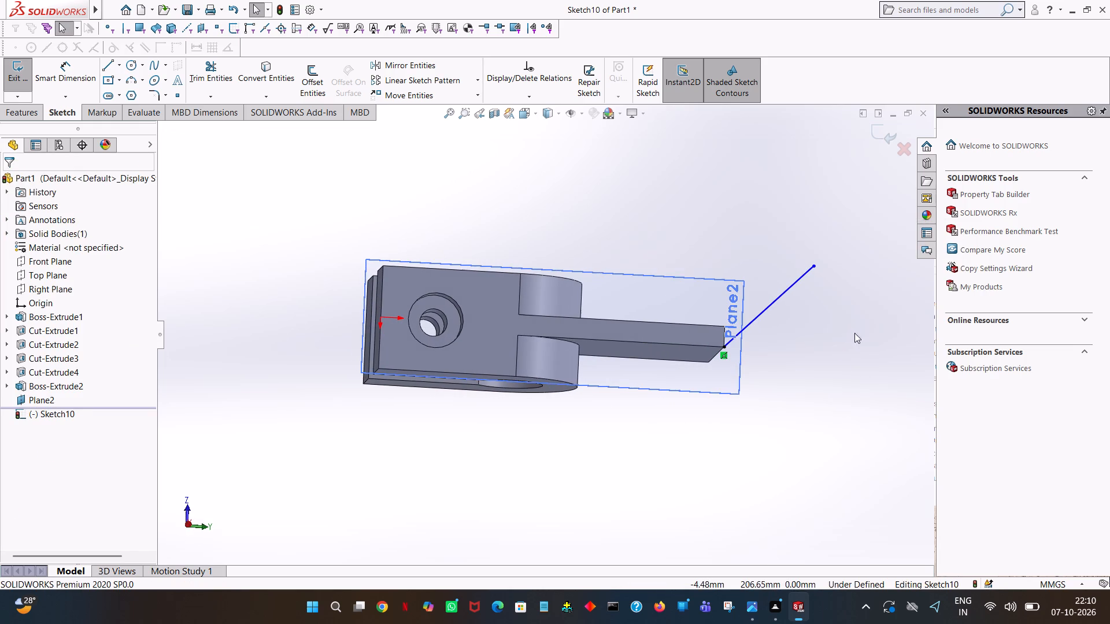
{"action": "left_click", "coordinate": [101, 69]}
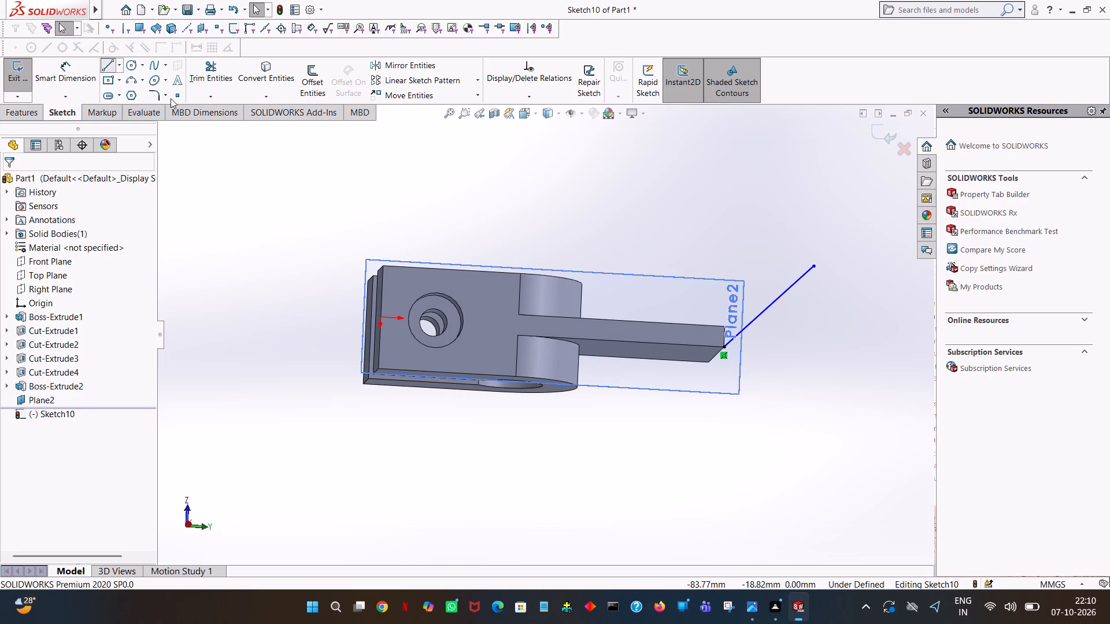
{"action": "middle_click_drag", "start_coordinate": [424, 217], "coordinate": [419, 247]}
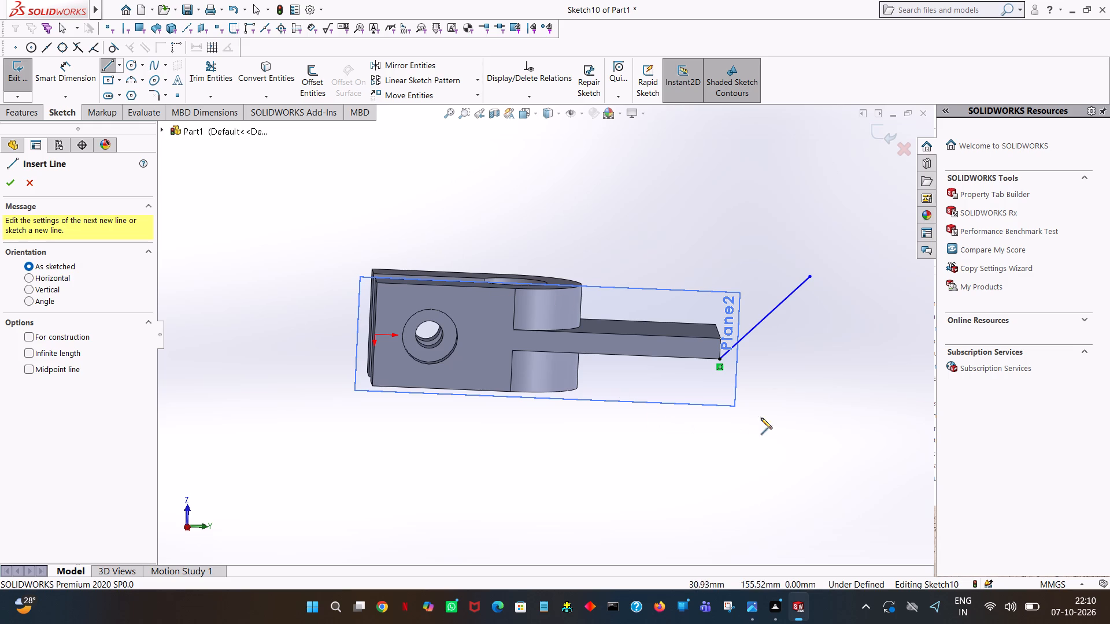
{"action": "left_click", "coordinate": [720, 337]}
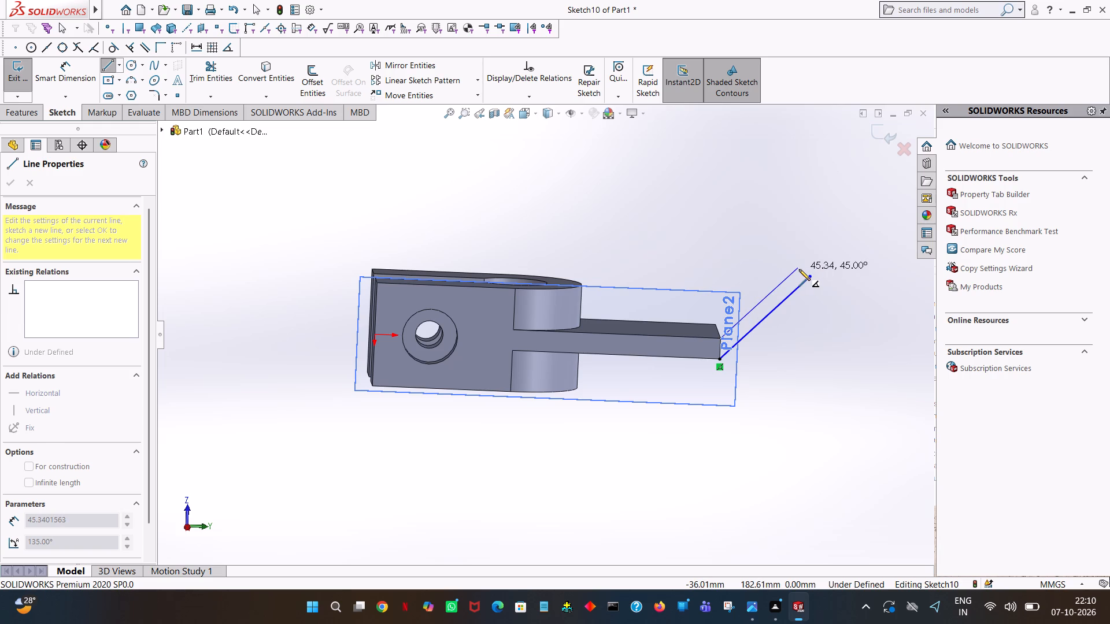
{"action": "left_click", "coordinate": [799, 269]}
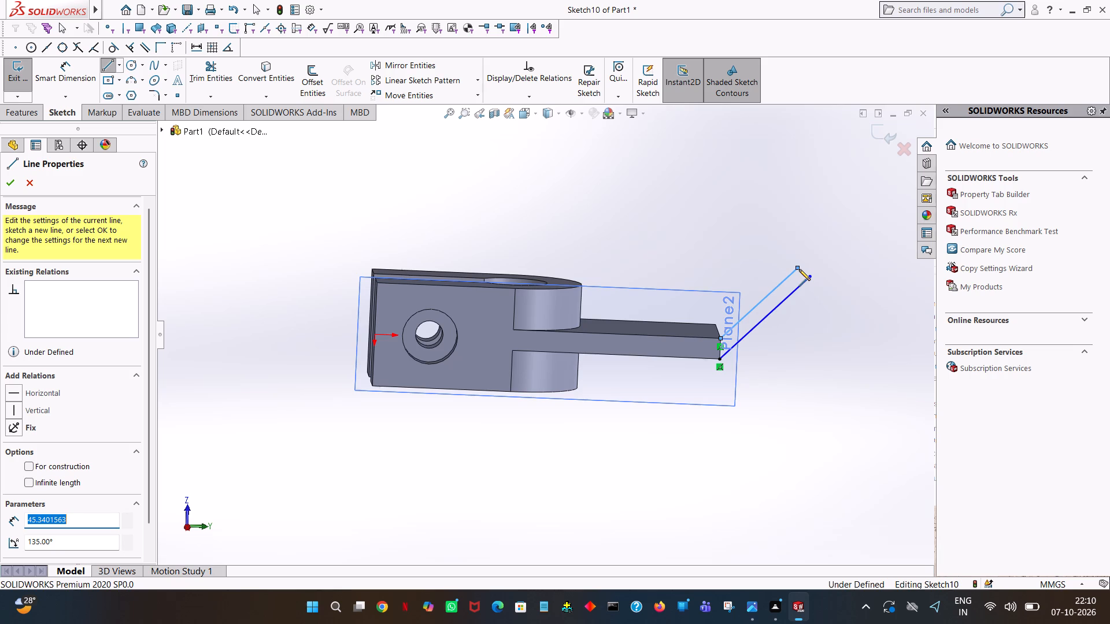
{"action": "type", "text": "38"}
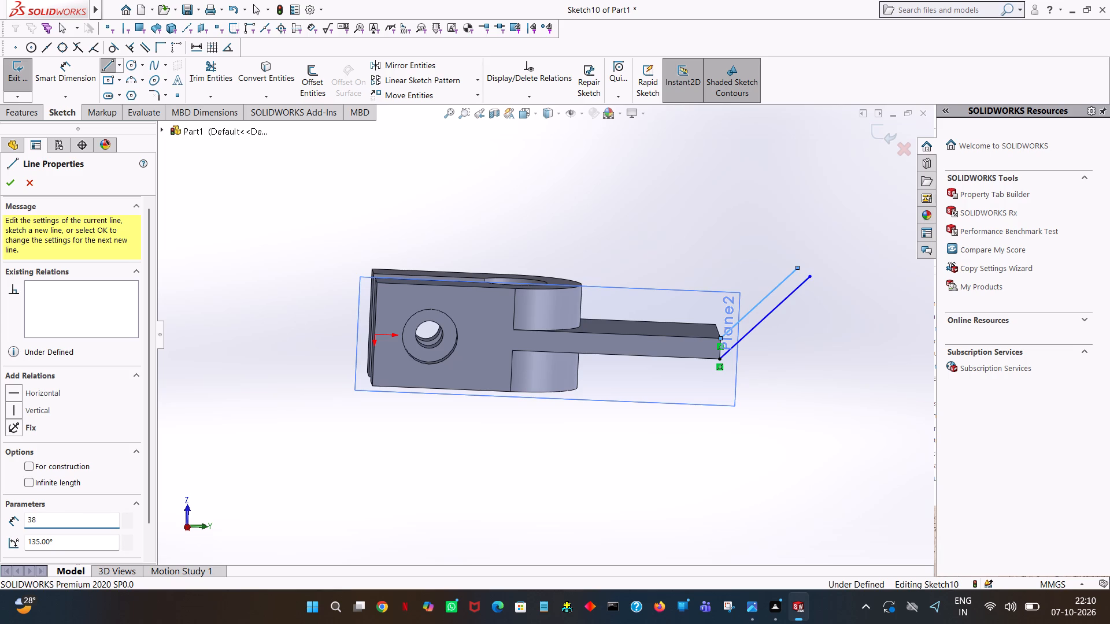
{"action": "type", "text": "+15"}
{"action": "key", "text": "Return"}
{"action": "right_click", "coordinate": [679, 184]}
{"action": "left_click", "coordinate": [698, 192]}
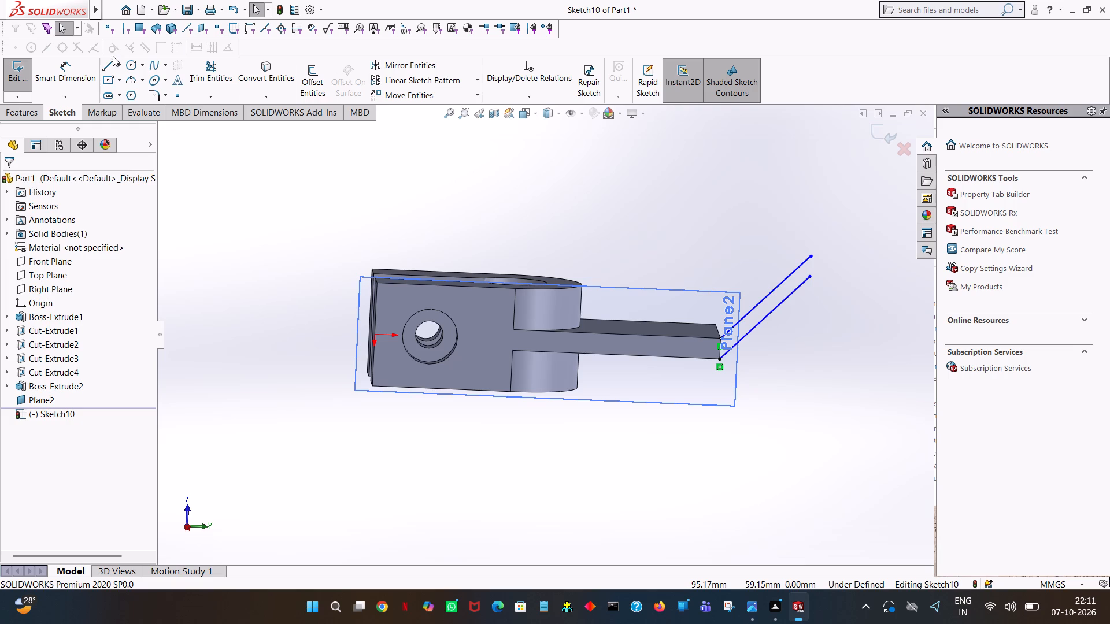
Sketch a short end line about 6.8 mm long from the upper slanted line's free end, perpendicular to it, toward the lower line.
{"action": "left_click", "coordinate": [109, 58]}
{"action": "left_click", "coordinate": [811, 255]}
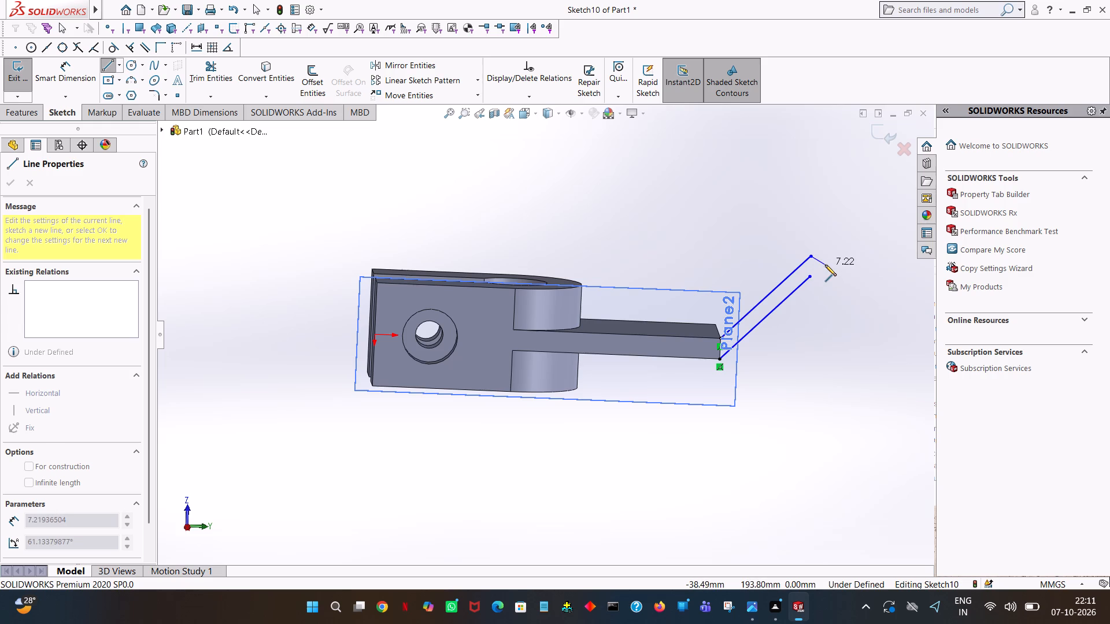
{"action": "scroll", "coordinate": [822, 267], "scroll_direction": "down", "scroll_amount": 3, "text": "ctrl"}
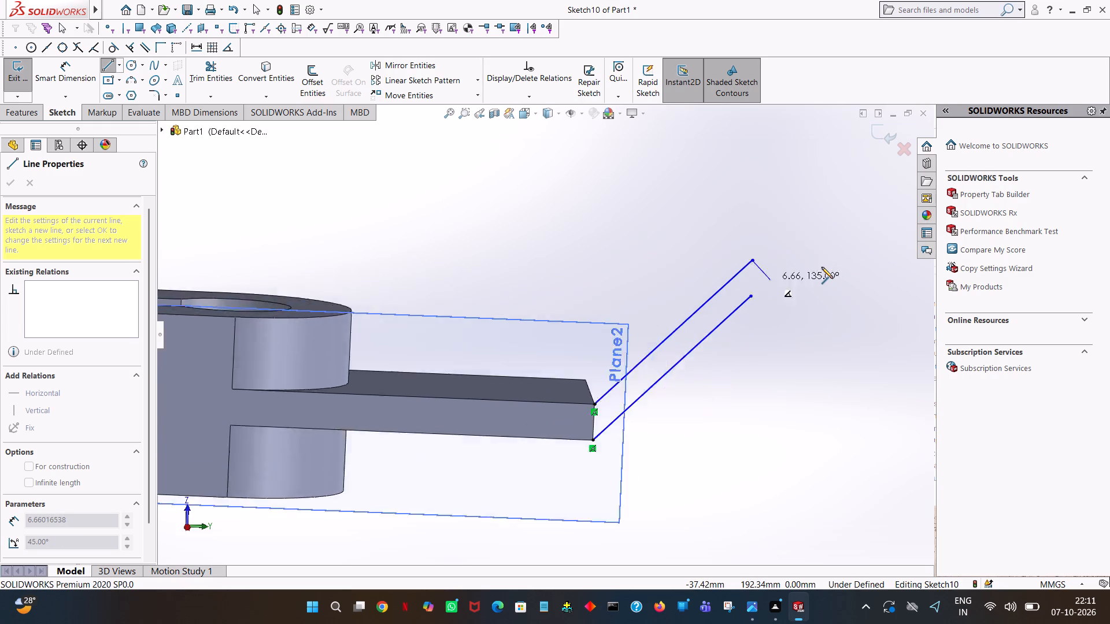
{"action": "scroll", "coordinate": [822, 267], "scroll_direction": "down", "scroll_amount": 4, "text": "ctrl"}
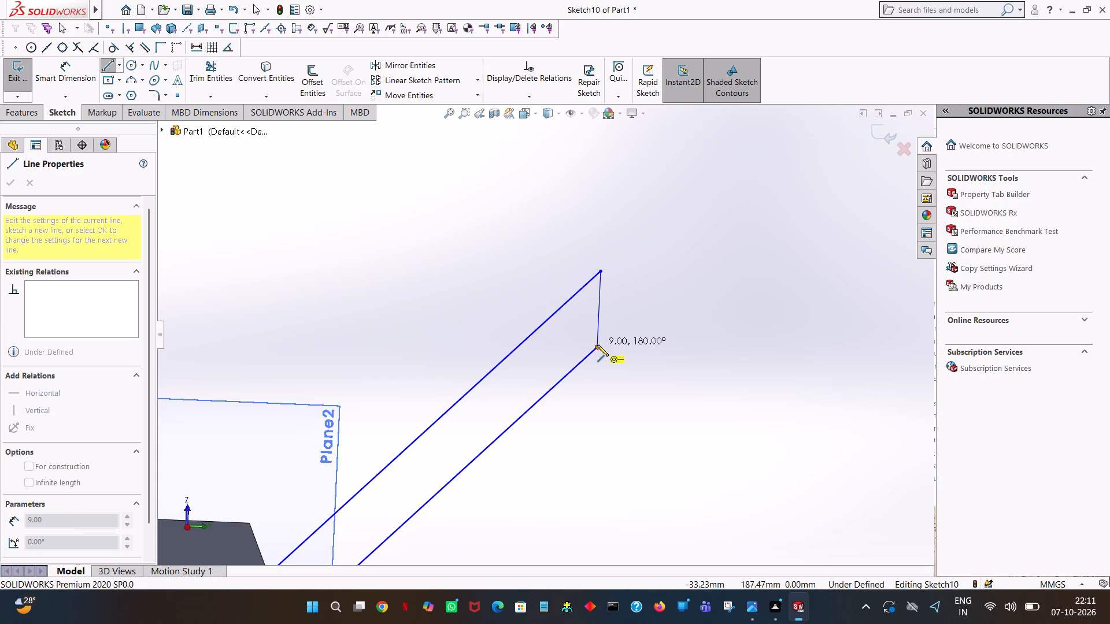
{"action": "left_click", "coordinate": [640, 313]}
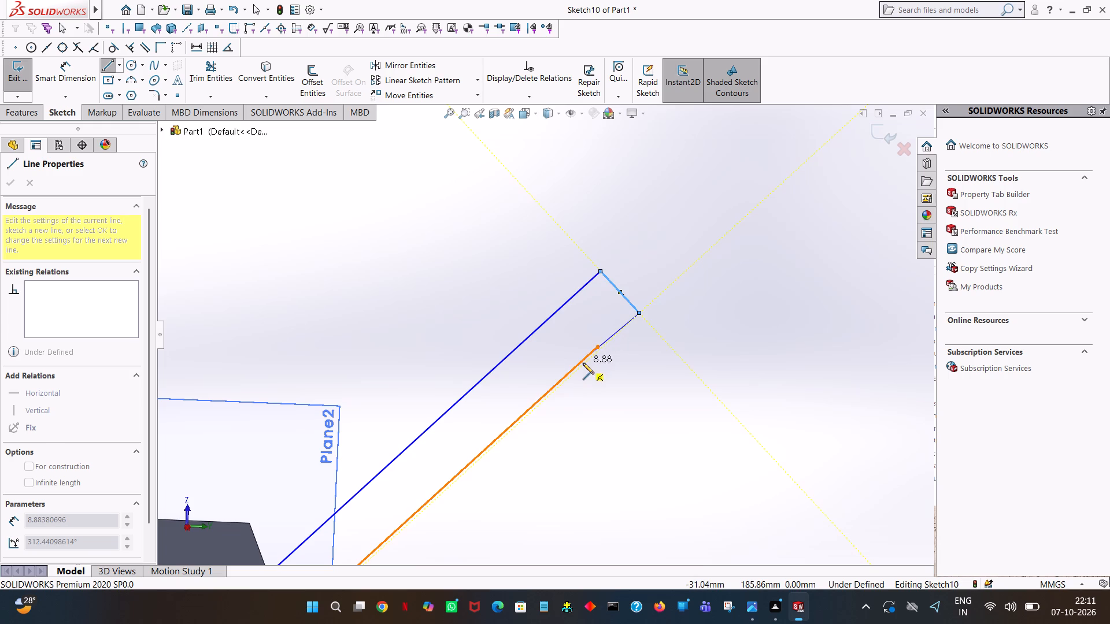
{"action": "right_click", "coordinate": [669, 335]}
{"action": "left_click", "coordinate": [701, 343]}
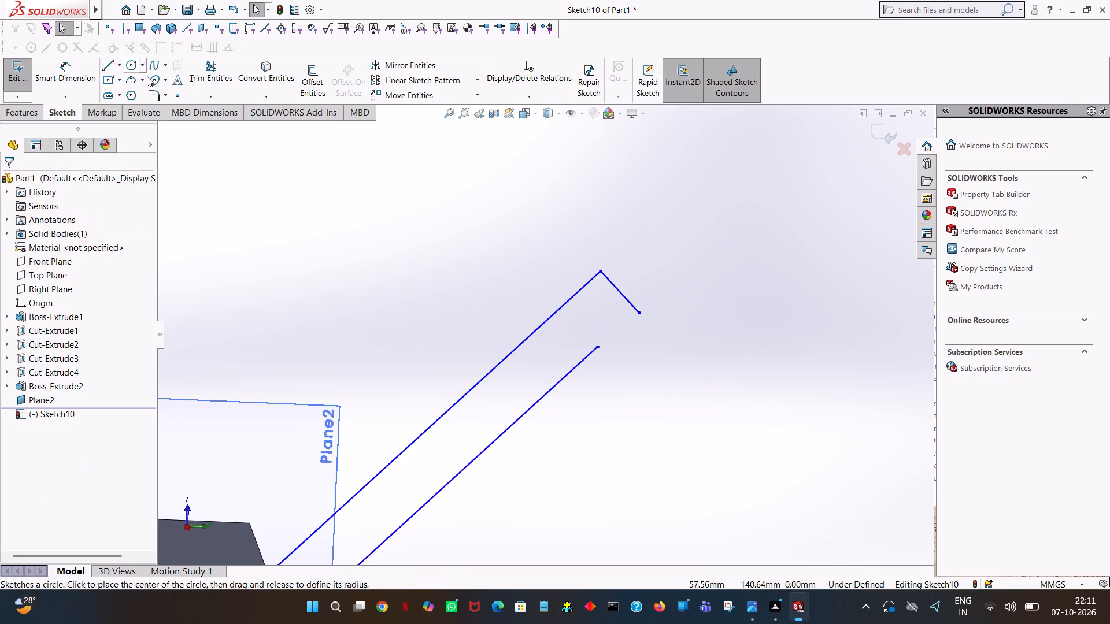
Extend the lower slanted line by a collinear segment about 8.6 mm long that crosses past the short end line.
{"action": "left_click", "coordinate": [112, 65]}
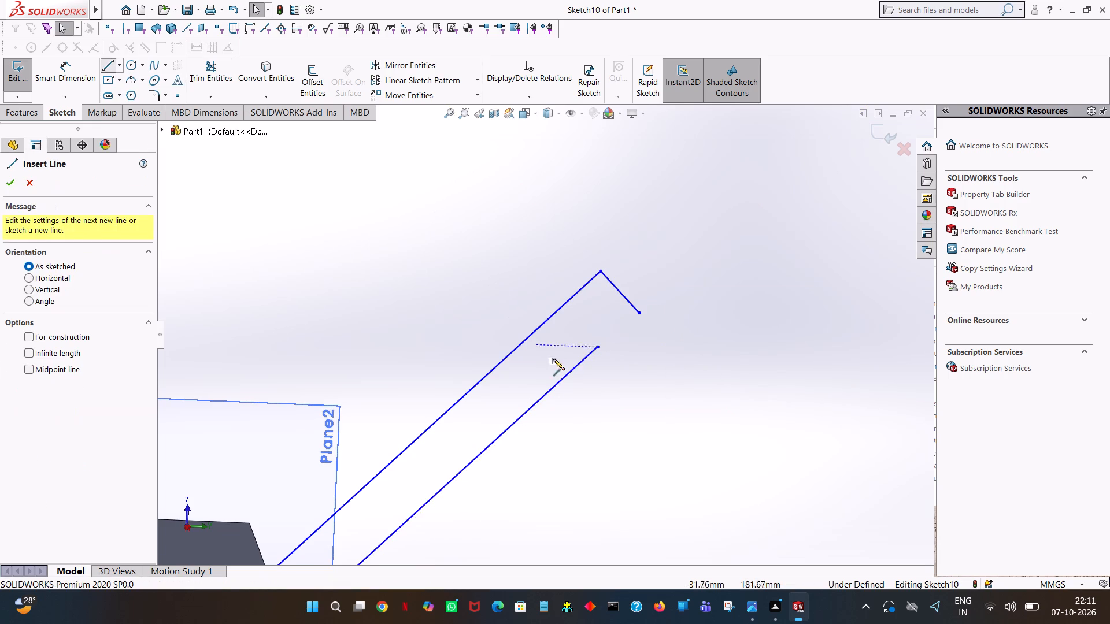
{"action": "left_click", "coordinate": [597, 344]}
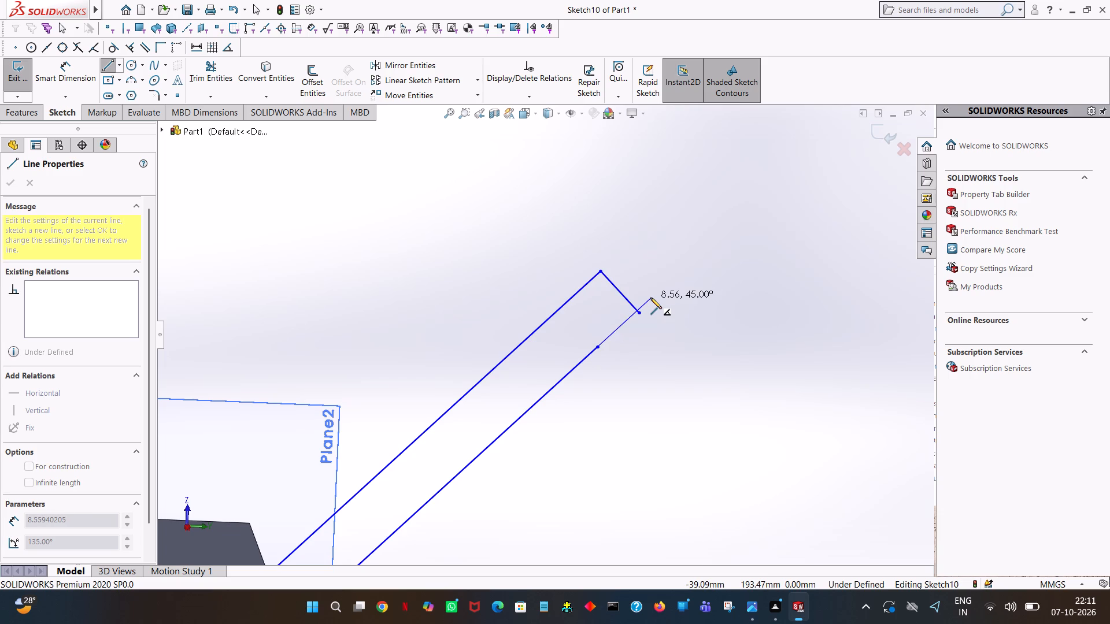
{"action": "left_click", "coordinate": [650, 298]}
{"action": "right_click", "coordinate": [650, 298]}
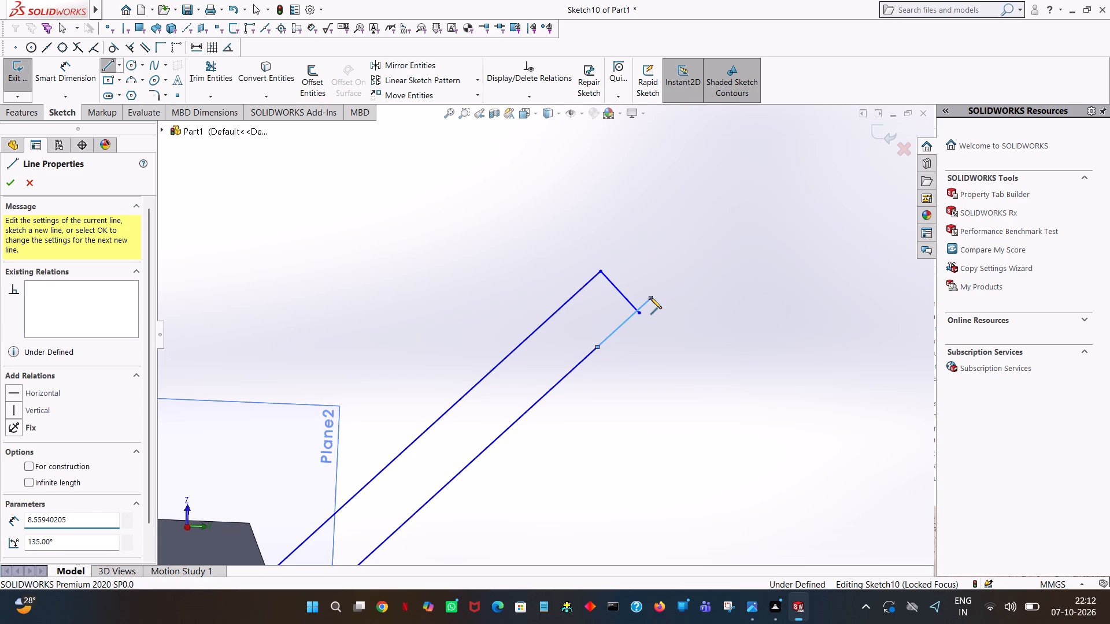
{"action": "left_click", "coordinate": [667, 302]}
Trim both overhanging line ends at the outer corner where the lower extension meets the short end line.
{"action": "left_click", "coordinate": [194, 69]}
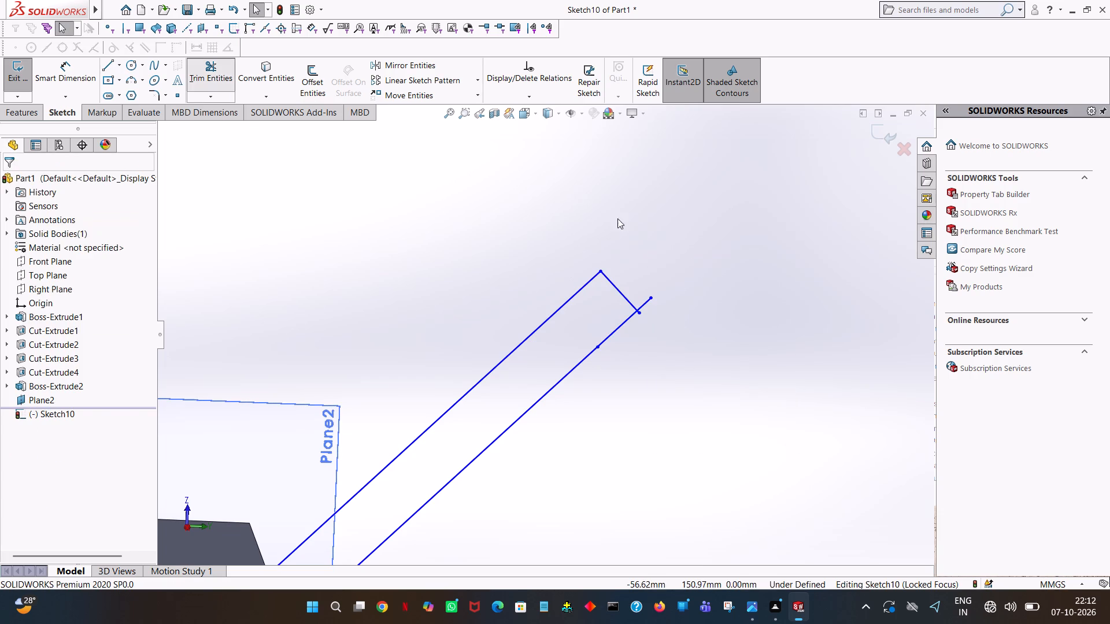
{"action": "left_click", "coordinate": [643, 305]}
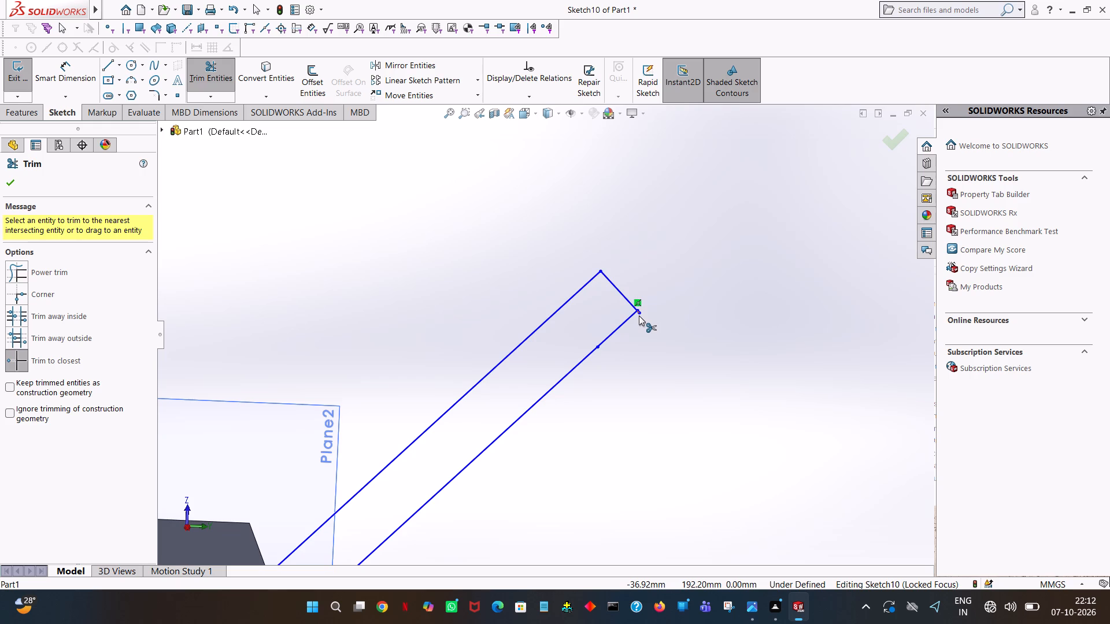
{"action": "left_click", "coordinate": [640, 313]}
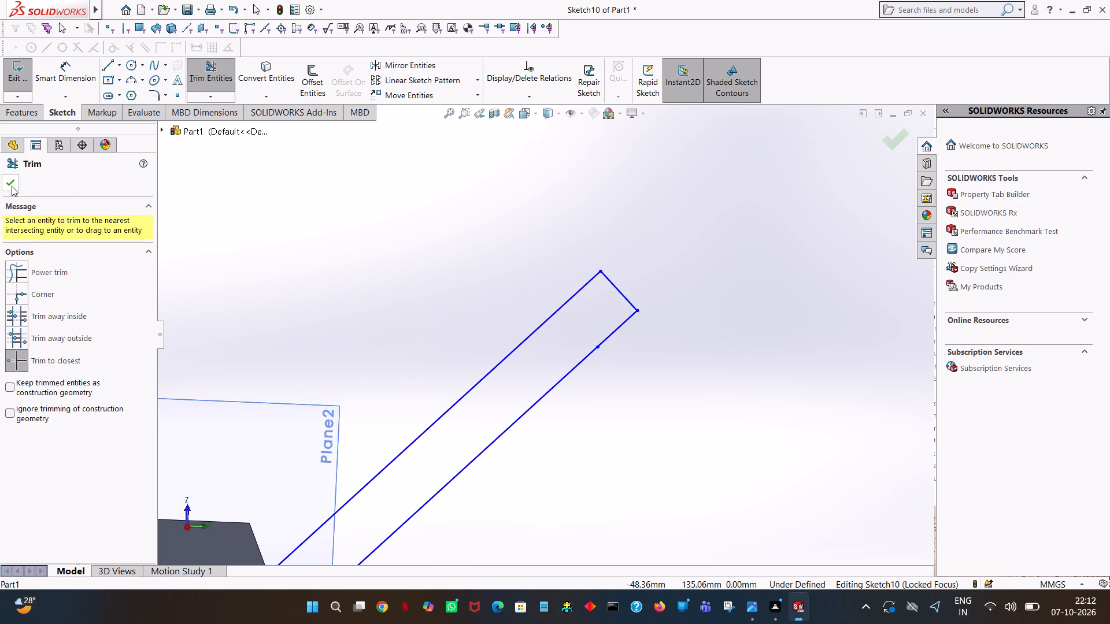
{"action": "left_click", "coordinate": [10, 186]}
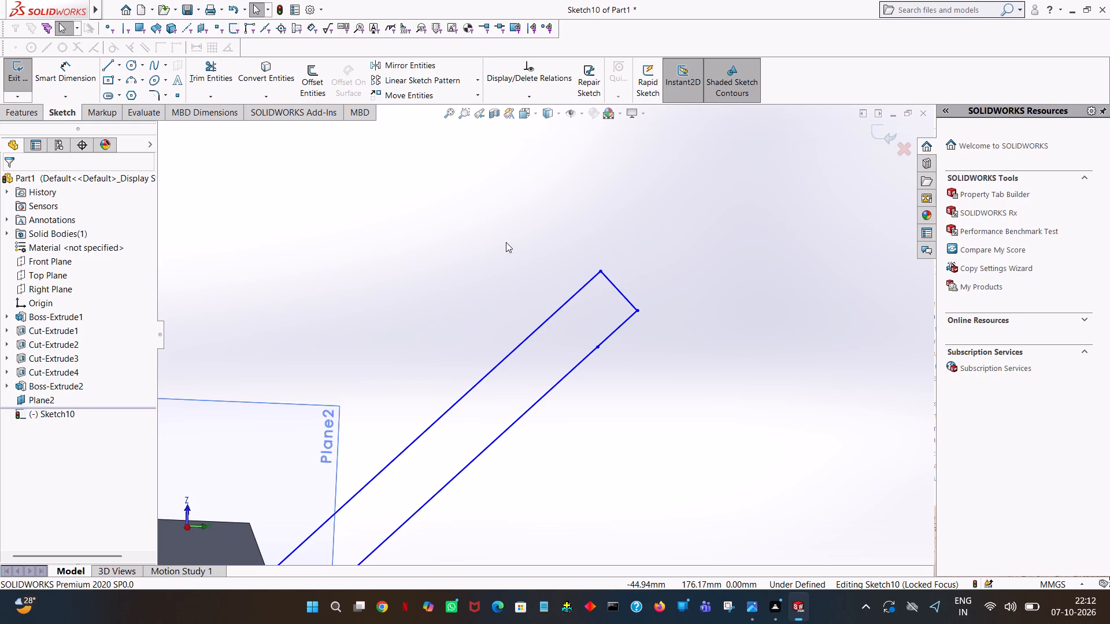
Close the profile with a line joining the upper and lower corners of the arm plate's free end.
{"action": "scroll", "coordinate": [506, 242], "scroll_direction": "down", "scroll_amount": 2, "text": "ctrl"}
{"action": "scroll", "coordinate": [506, 242], "scroll_direction": "up", "scroll_amount": 6, "text": "ctrl"}
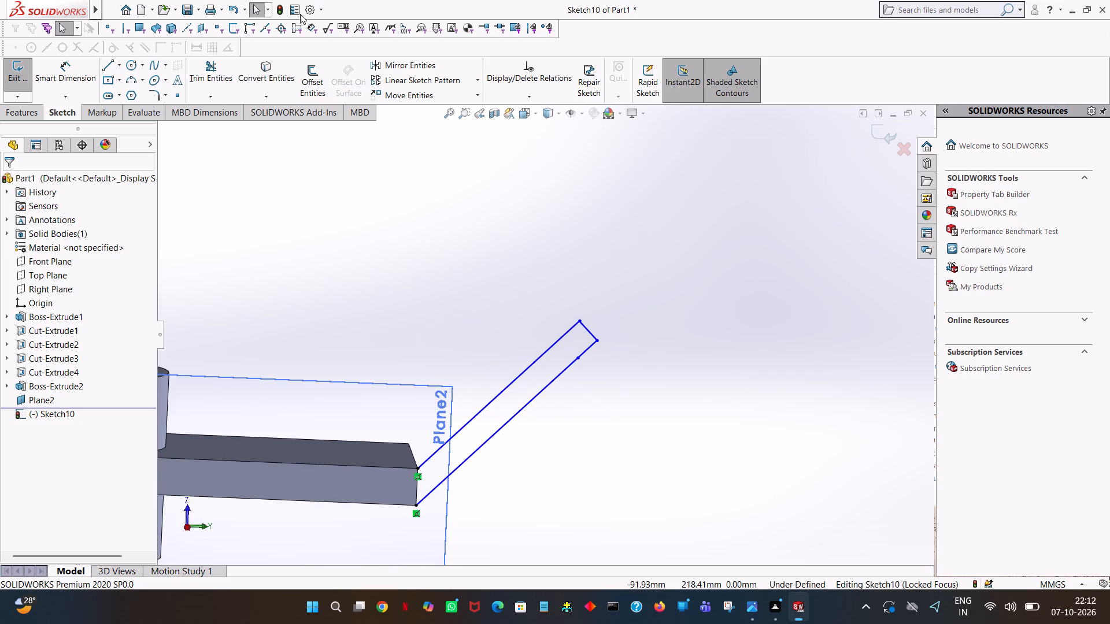
{"action": "left_click", "coordinate": [105, 62]}
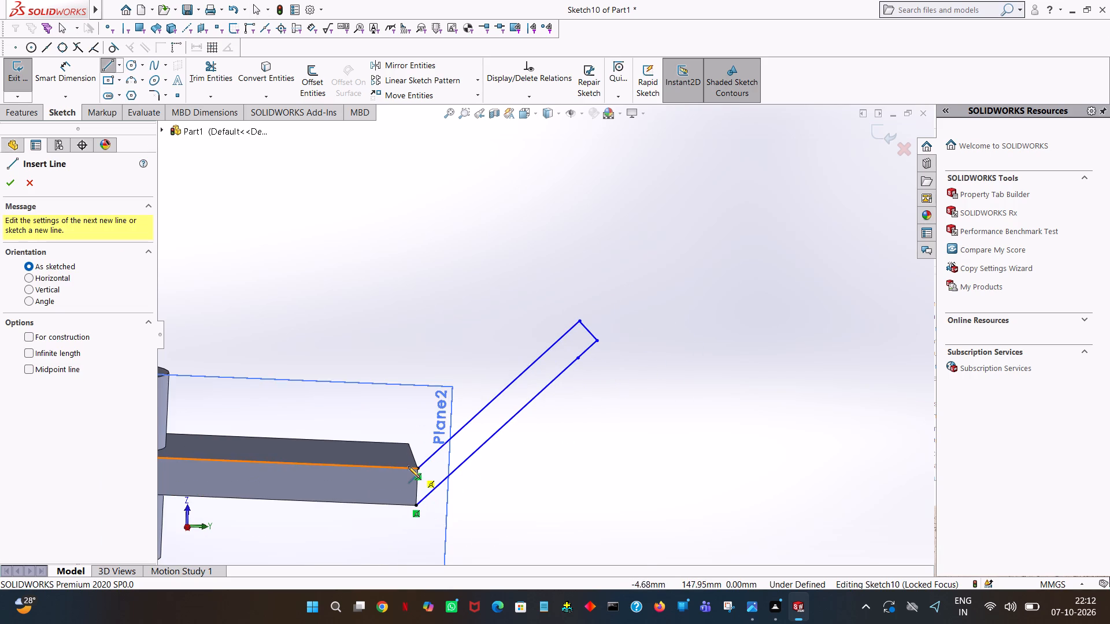
{"action": "left_click", "coordinate": [417, 468]}
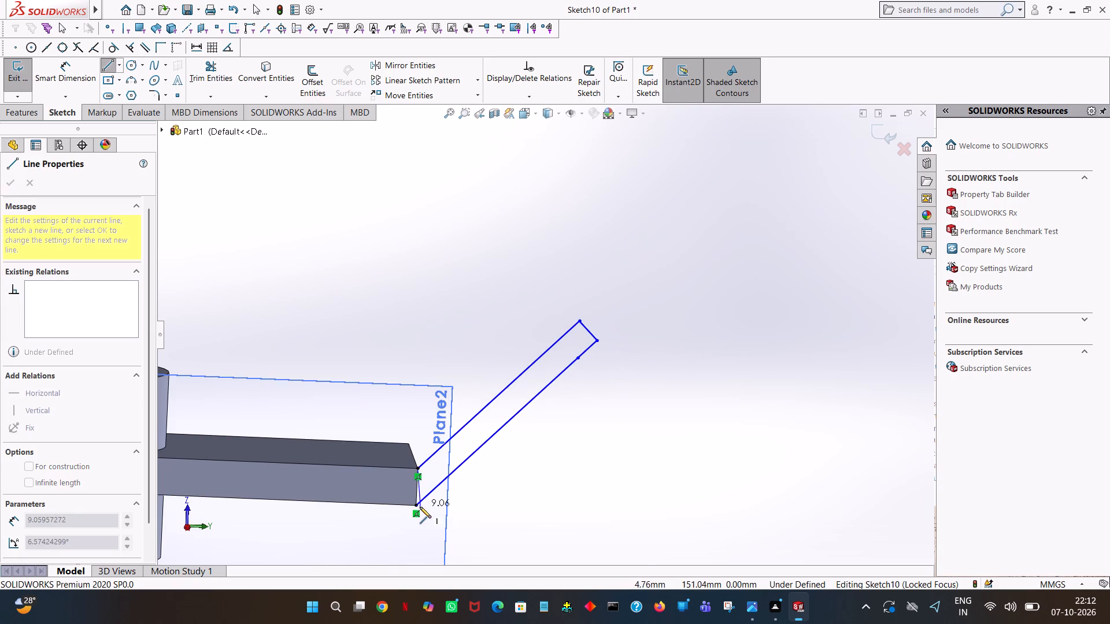
{"action": "left_click", "coordinate": [417, 506]}
{"action": "right_click", "coordinate": [417, 506]}
{"action": "left_click", "coordinate": [448, 507]}
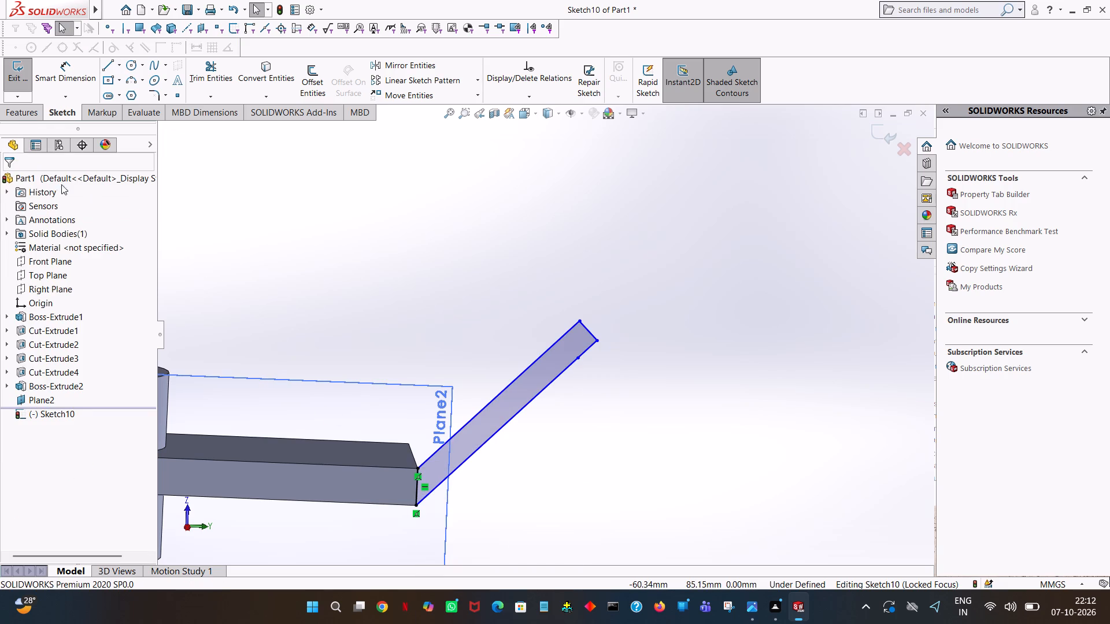
Extrude the closed arm profile as a blind boss 60 mm deep in the reversed direction, across the plate's width, merged with the body.
{"action": "left_click", "coordinate": [16, 115]}
{"action": "left_click", "coordinate": [23, 86]}
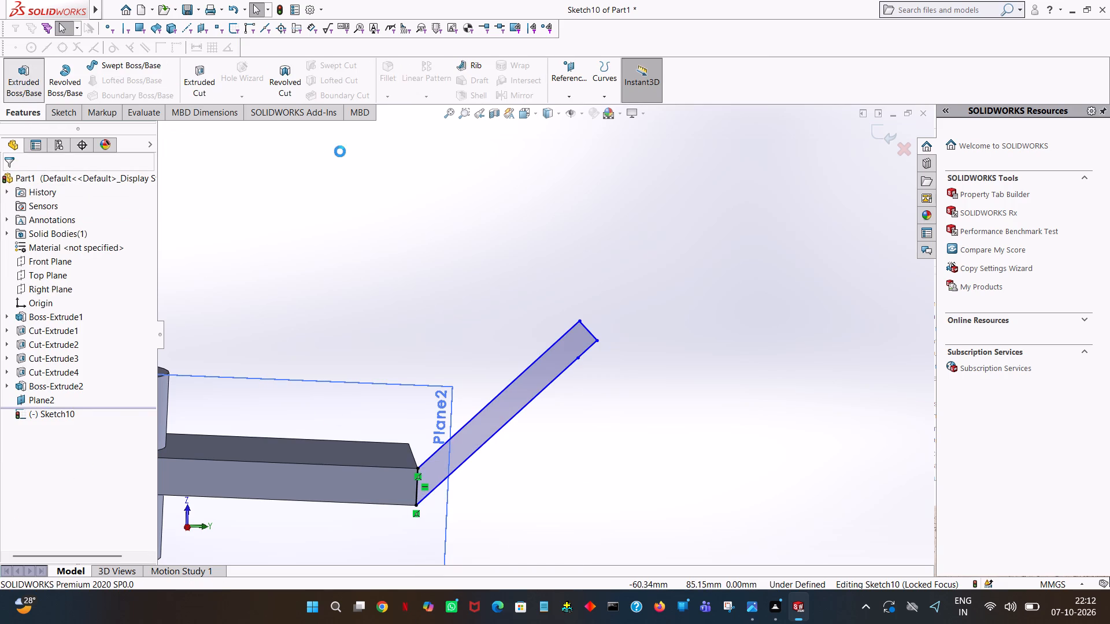
{"action": "middle_click_drag", "start_coordinate": [481, 276], "coordinate": [487, 325]}
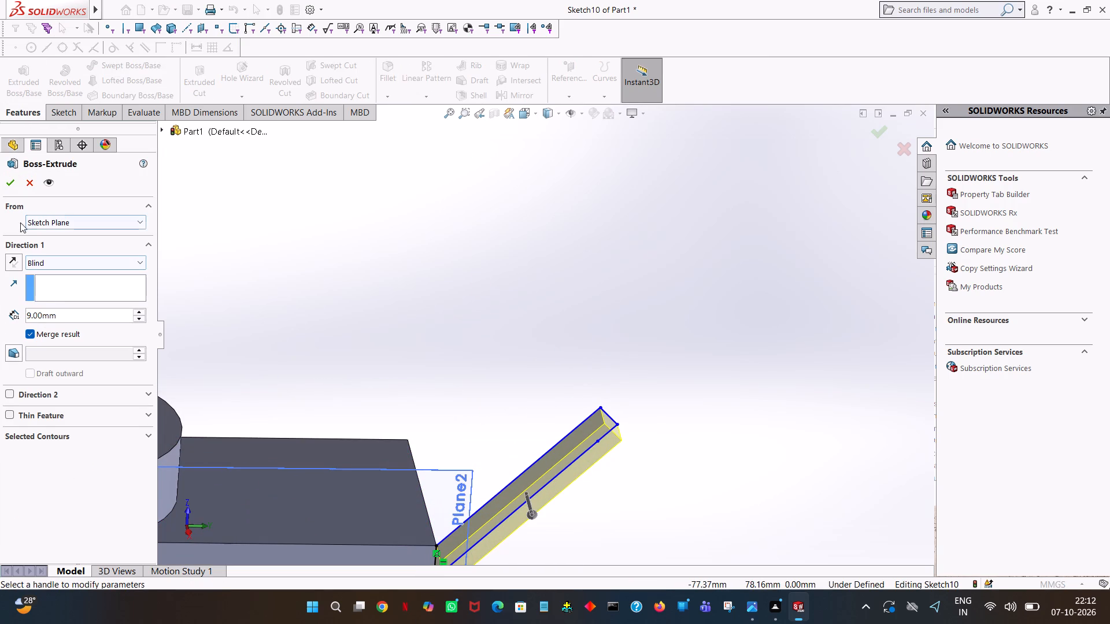
{"action": "left_click", "coordinate": [8, 259]}
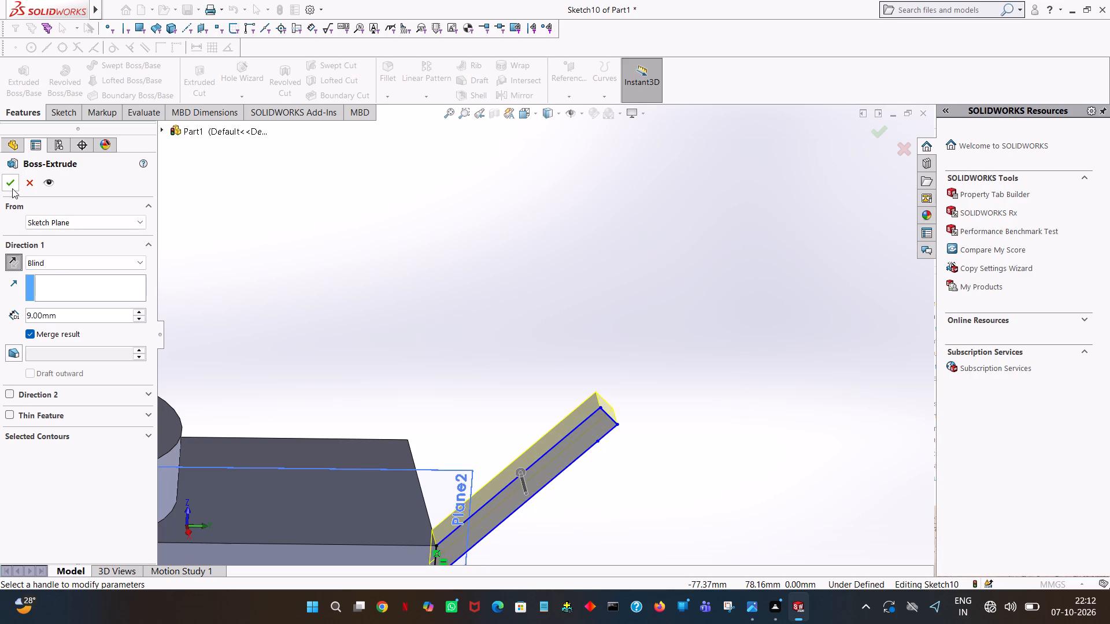
{"action": "triple_click", "coordinate": [142, 310]}
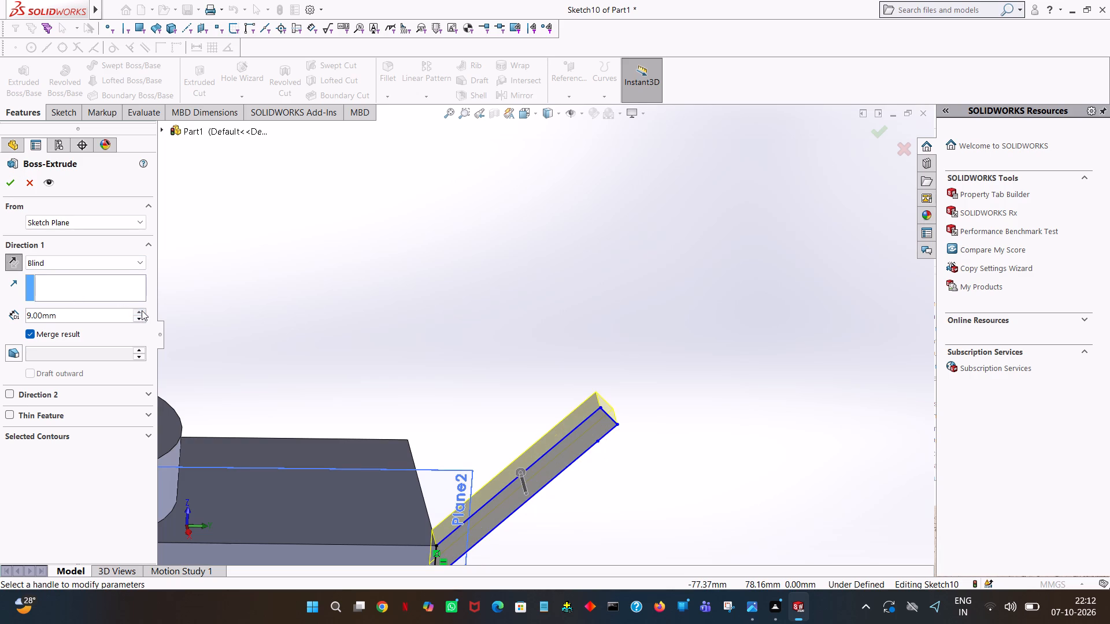
{"action": "double_click", "coordinate": [140, 311]}
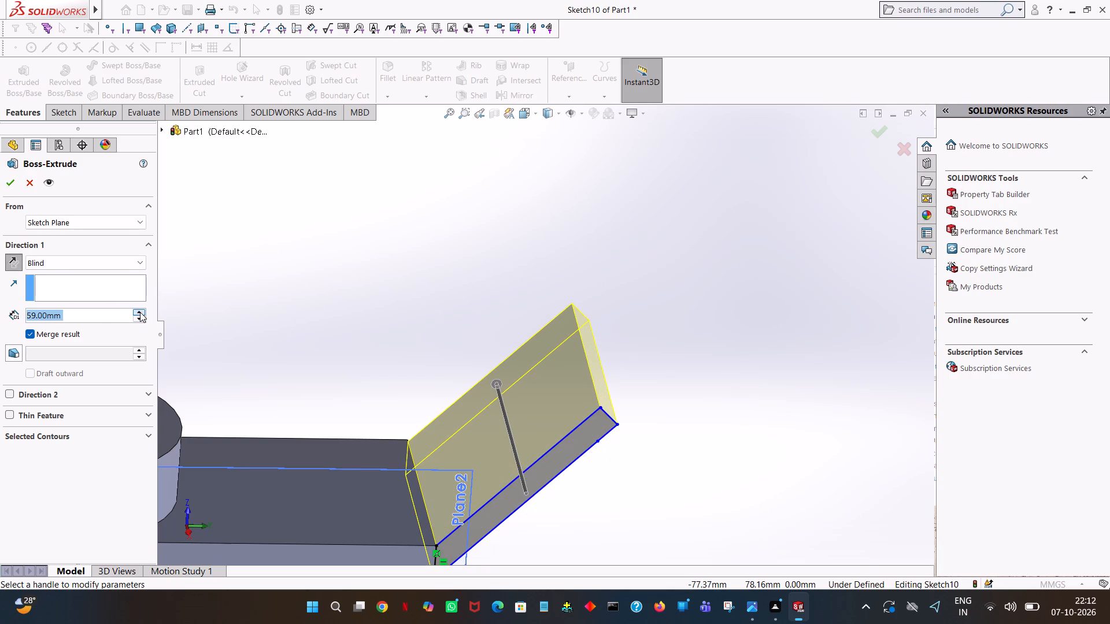
{"action": "type", "text": "60"}
{"action": "key", "text": "Return"}
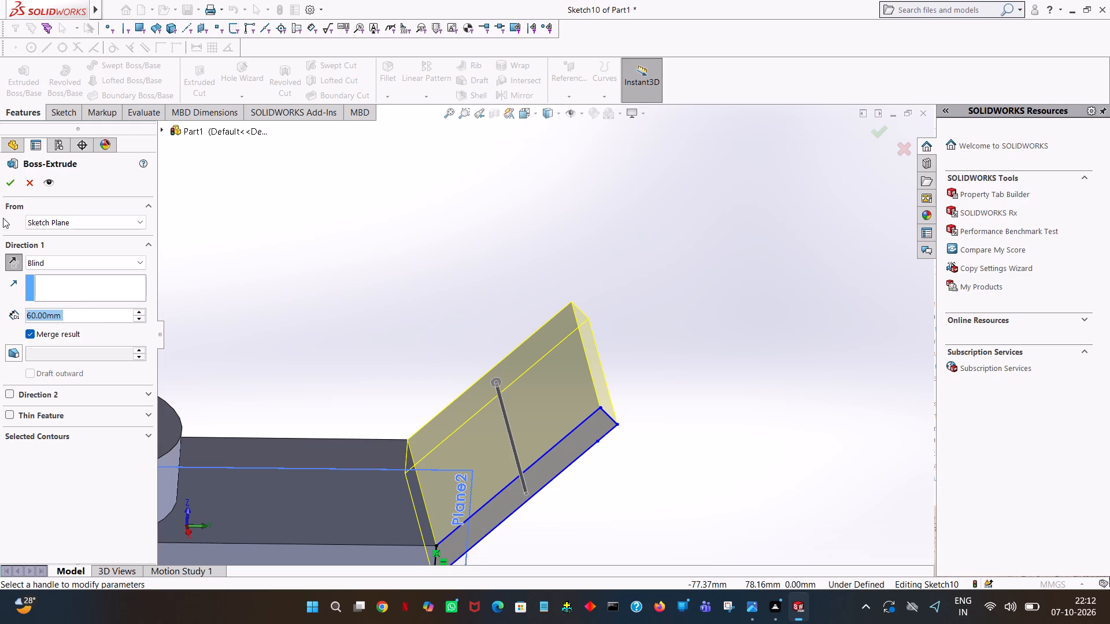
{"action": "left_click", "coordinate": [13, 187]}
{"action": "left_click", "coordinate": [471, 250]}
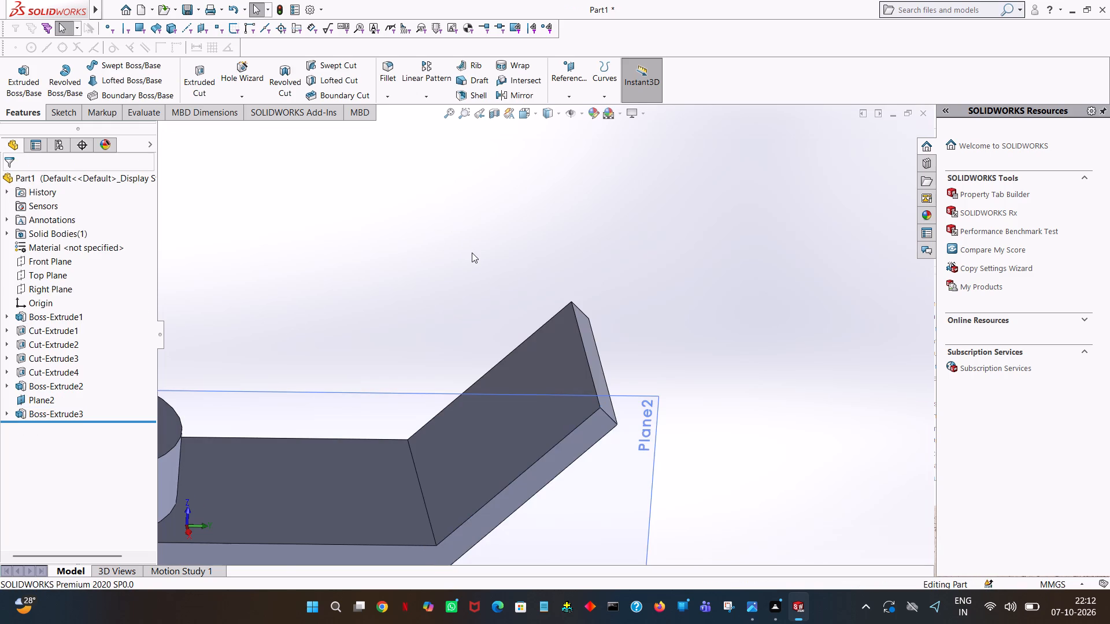
Hide the offset reference plane Plane2.
{"action": "middle_click_drag", "start_coordinate": [467, 255], "coordinate": [466, 188]}
{"action": "middle_click_drag", "start_coordinate": [442, 184], "coordinate": [398, 178]}
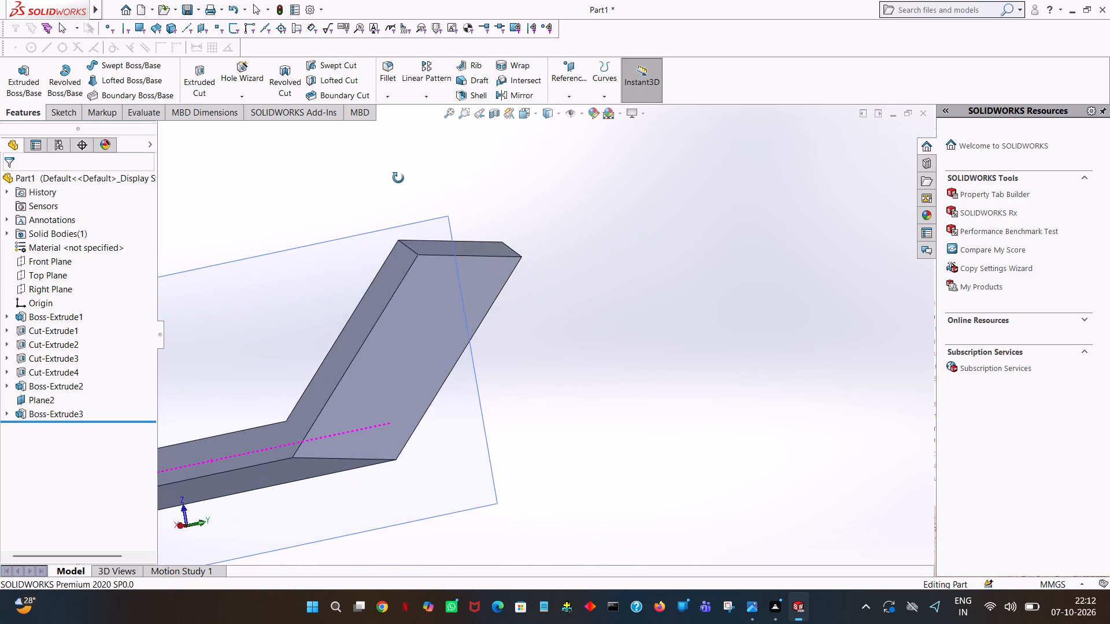
{"action": "middle_click_drag", "start_coordinate": [398, 178], "coordinate": [449, 168]}
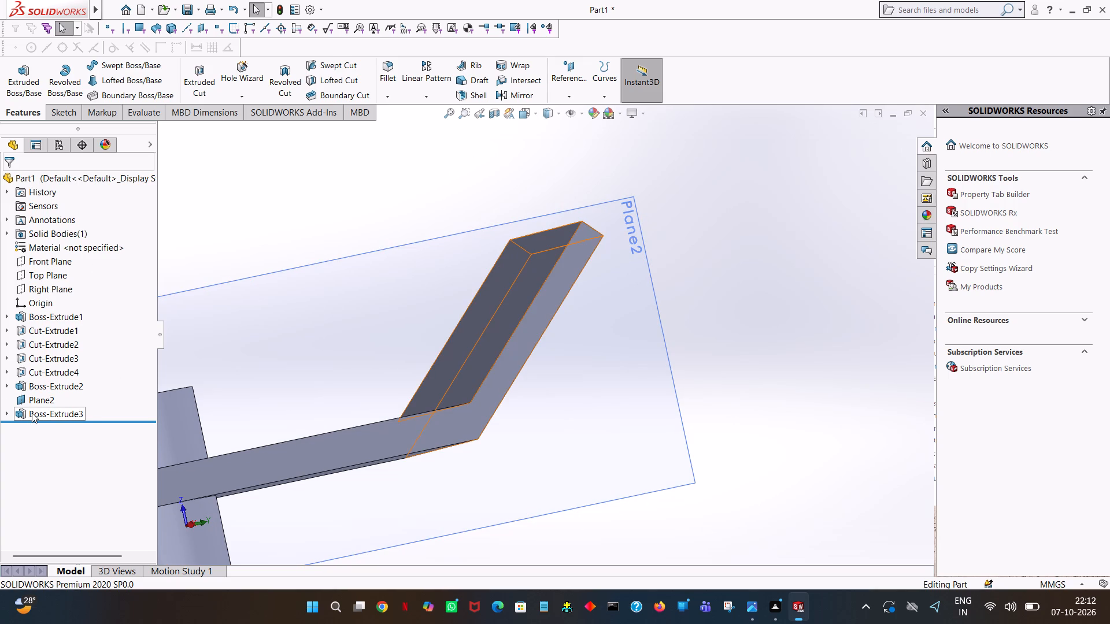
{"action": "left_click", "coordinate": [32, 398]}
{"action": "left_click", "coordinate": [61, 387]}
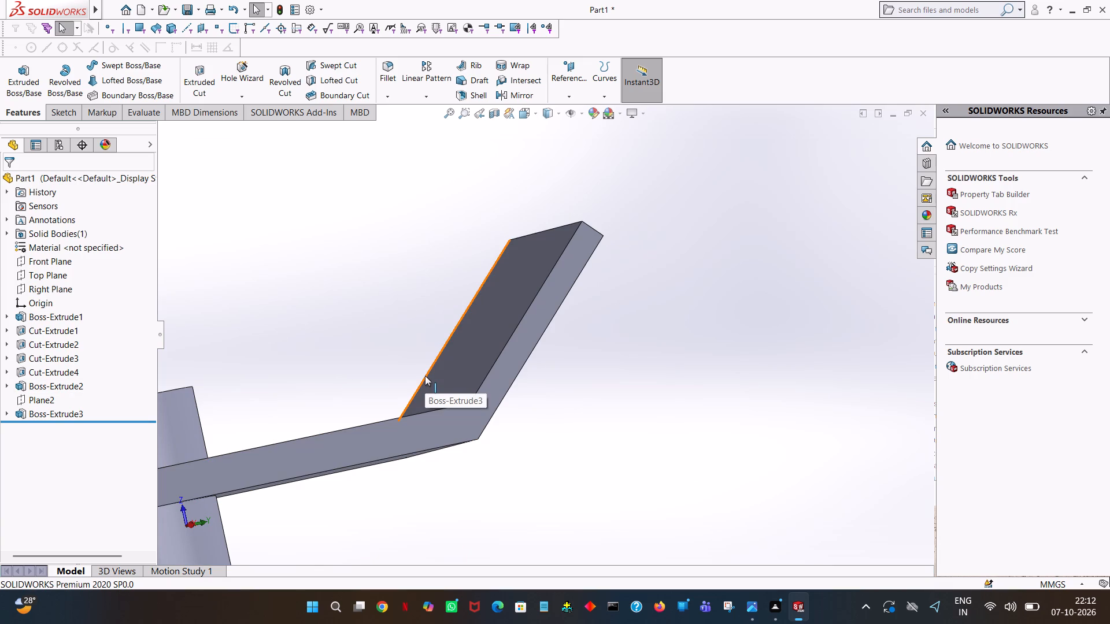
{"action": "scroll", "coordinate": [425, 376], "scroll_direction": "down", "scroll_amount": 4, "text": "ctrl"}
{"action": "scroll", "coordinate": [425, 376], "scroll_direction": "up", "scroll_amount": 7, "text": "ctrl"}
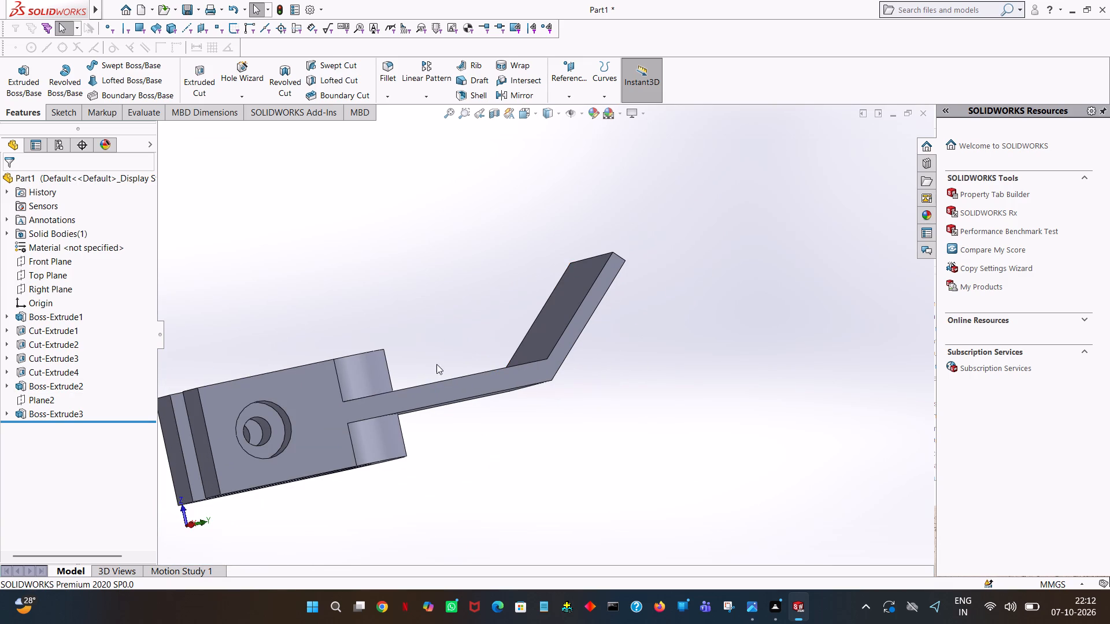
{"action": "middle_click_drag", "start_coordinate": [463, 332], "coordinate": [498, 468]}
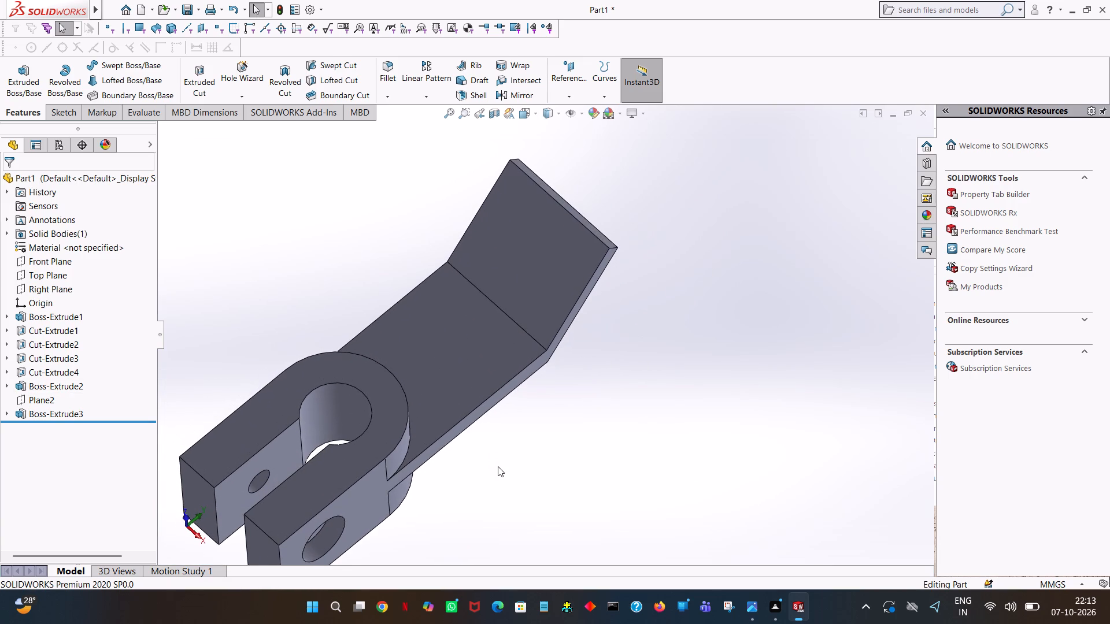
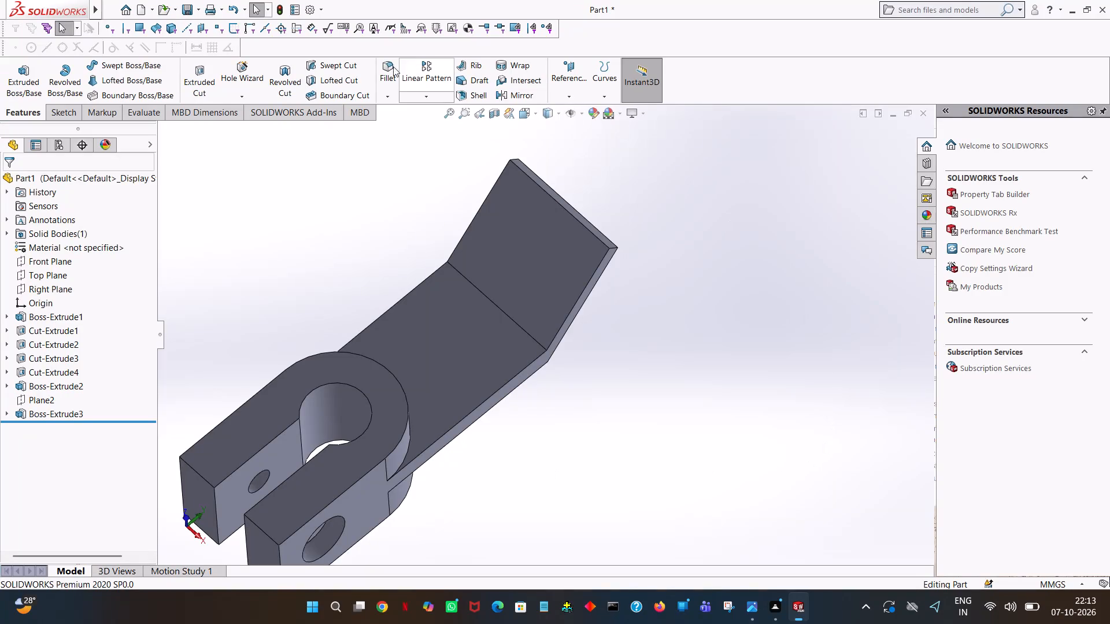
Start an extruded boss sketch on the upturned arm's inner face and draw a 15 mm radius circle centred on its free edge's midpoint.
{"action": "left_click", "coordinate": [21, 85]}
{"action": "left_click", "coordinate": [512, 238]}
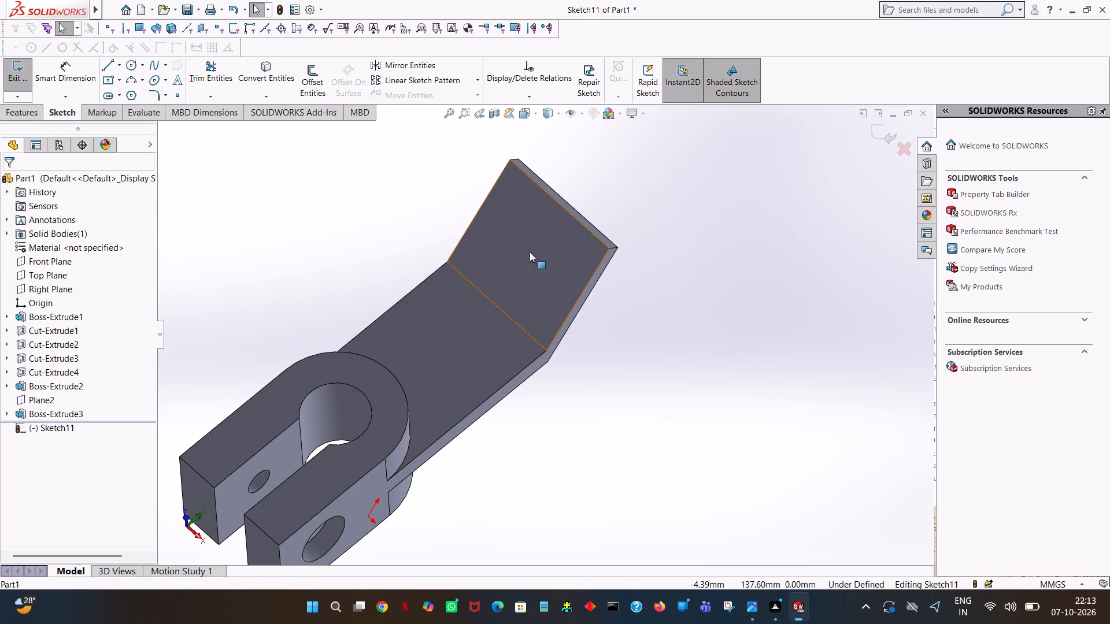
{"action": "key", "text": "space"}
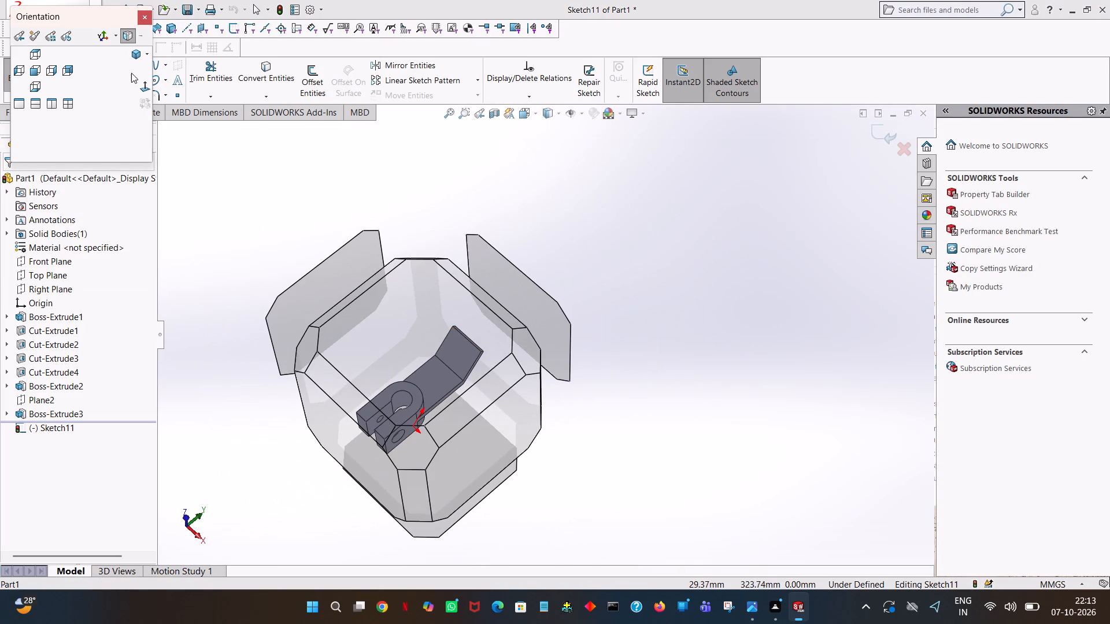
{"action": "left_click", "coordinate": [138, 82]}
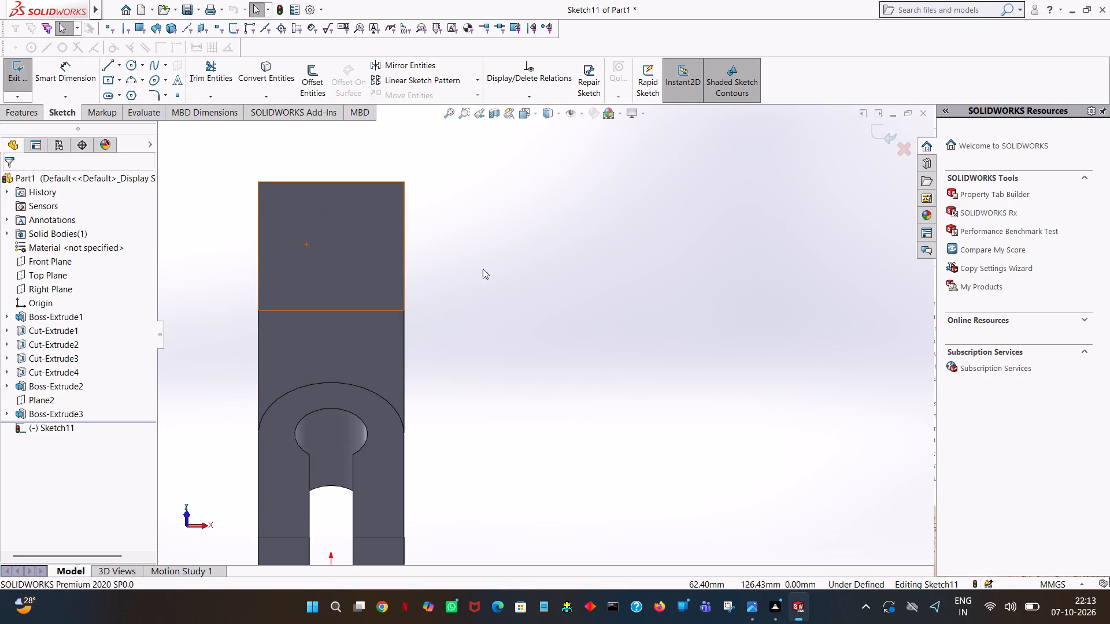
{"action": "middle_click", "coordinate": [483, 269]}
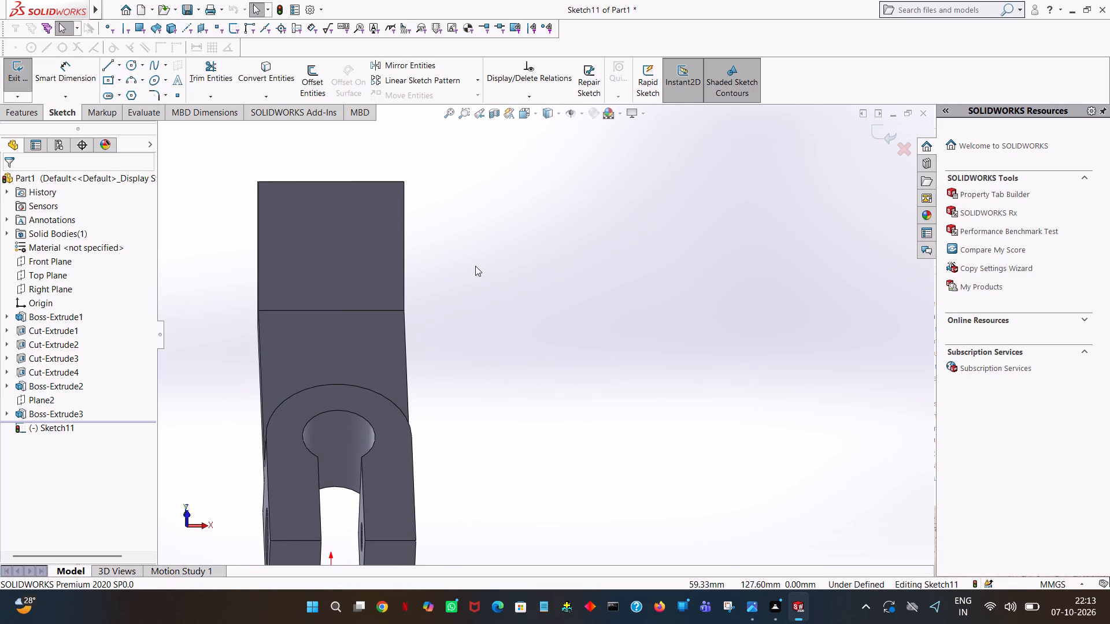
{"action": "left_click", "coordinate": [534, 115]}
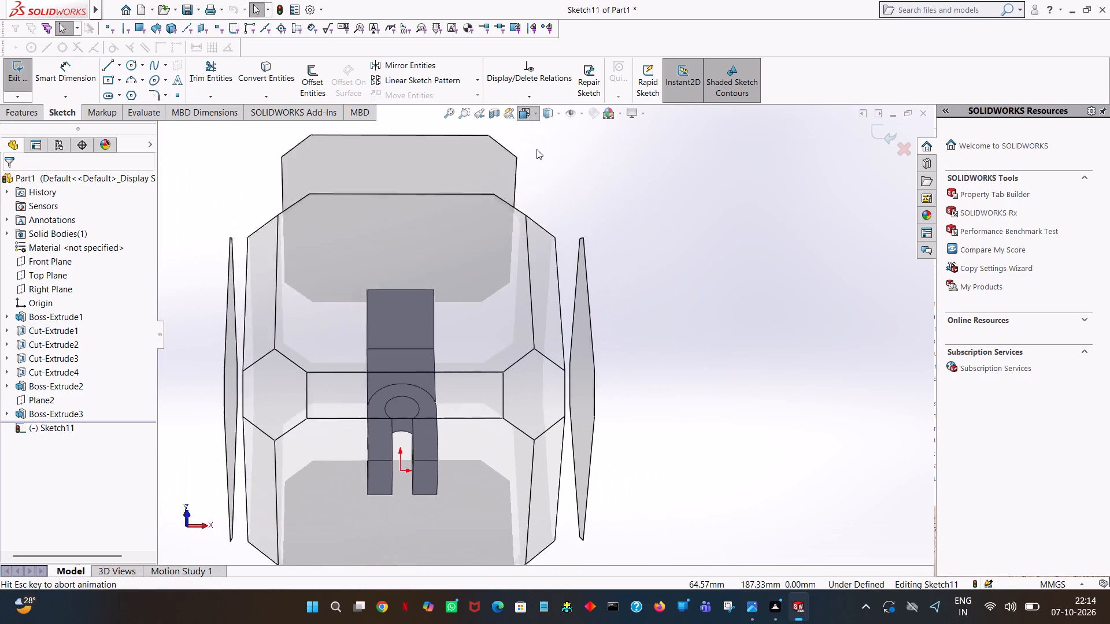
{"action": "left_click", "coordinate": [587, 179]}
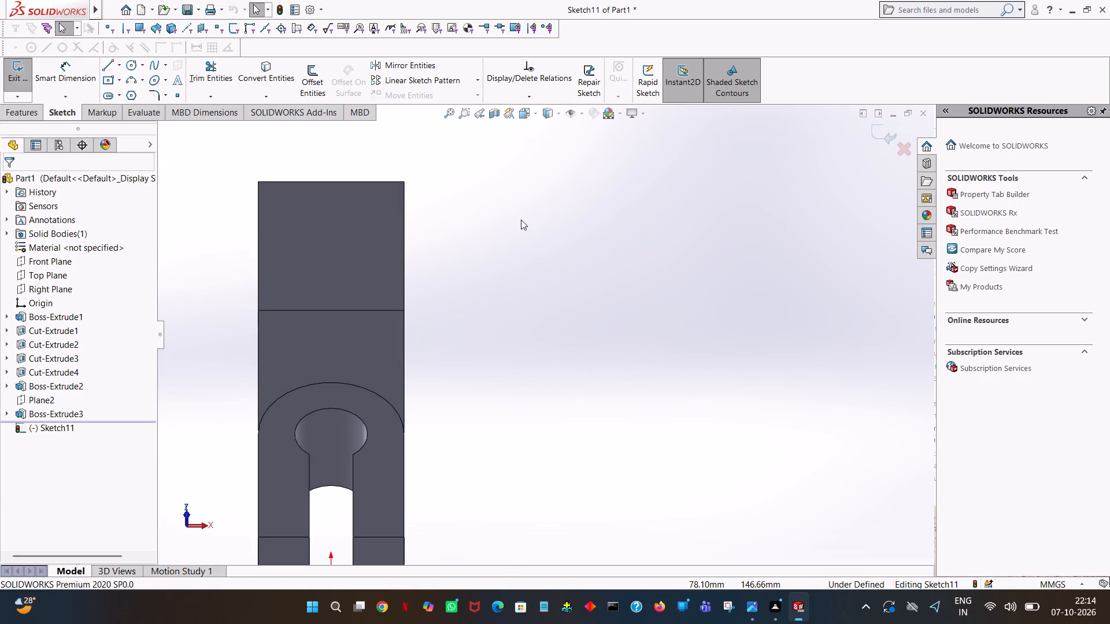
{"action": "middle_click_drag", "start_coordinate": [514, 222], "coordinate": [617, 287], "text": "ctrl"}
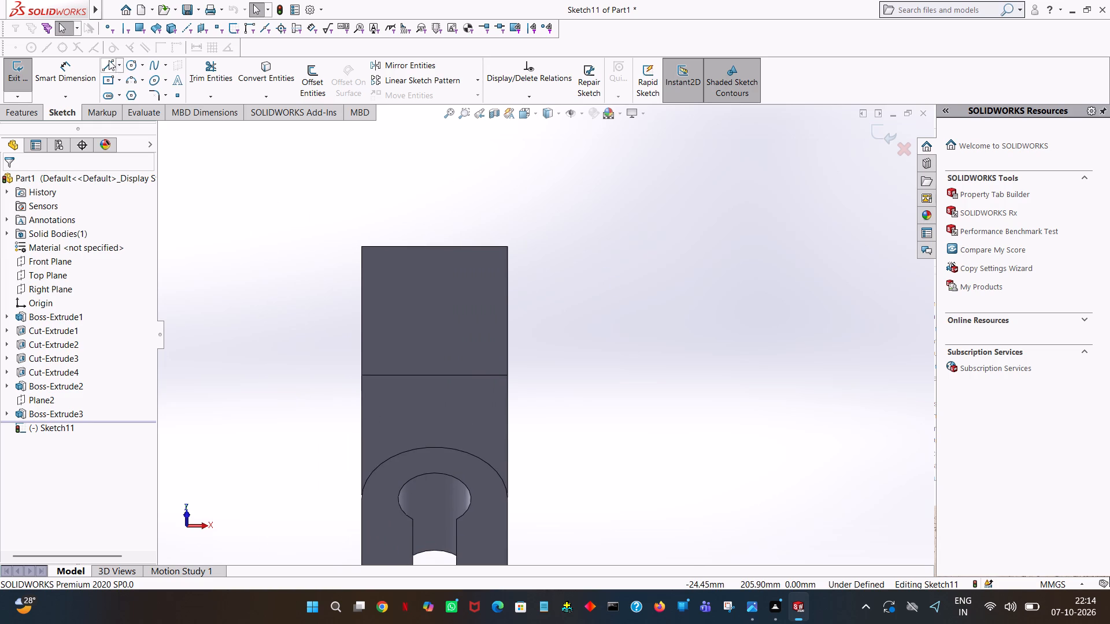
{"action": "left_click", "coordinate": [128, 66]}
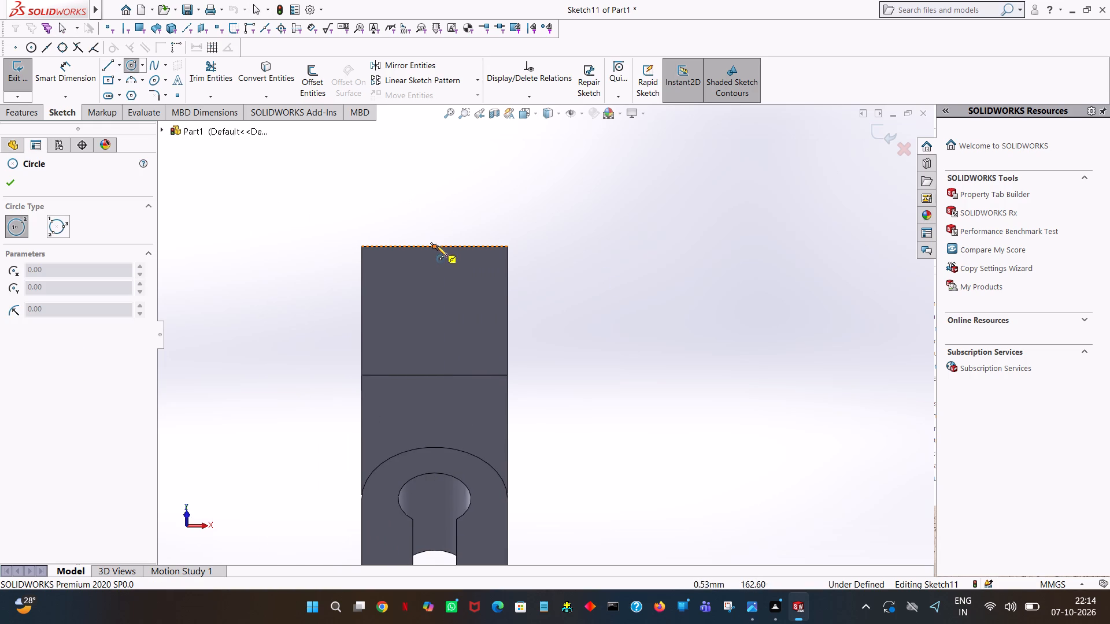
{"action": "left_click", "coordinate": [433, 247]}
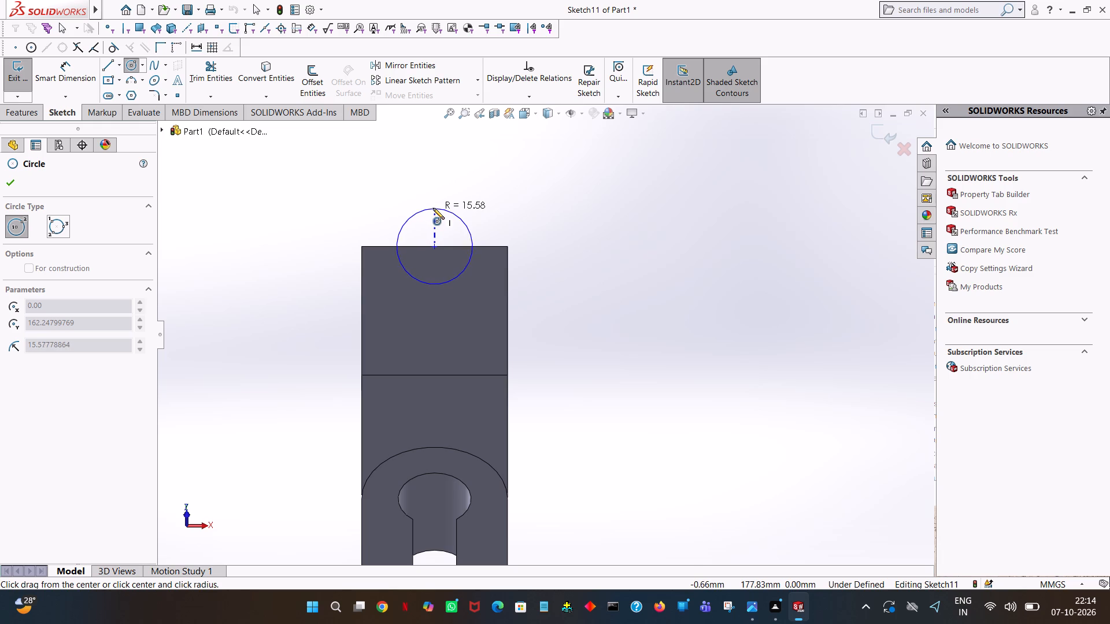
{"action": "left_click", "coordinate": [433, 208]}
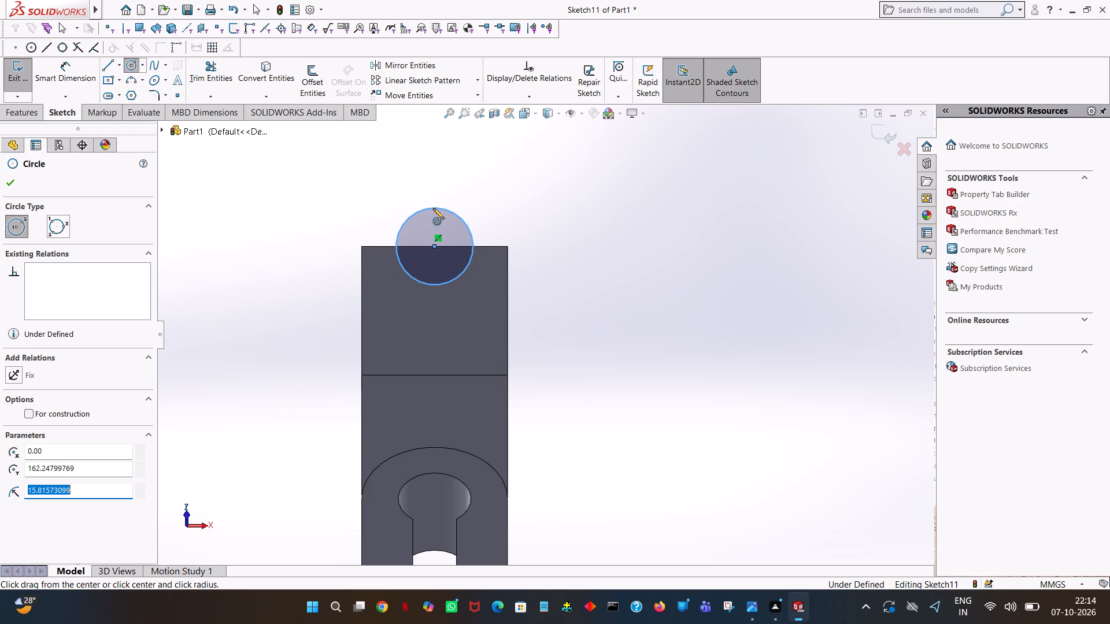
{"action": "type", "text": "15."}
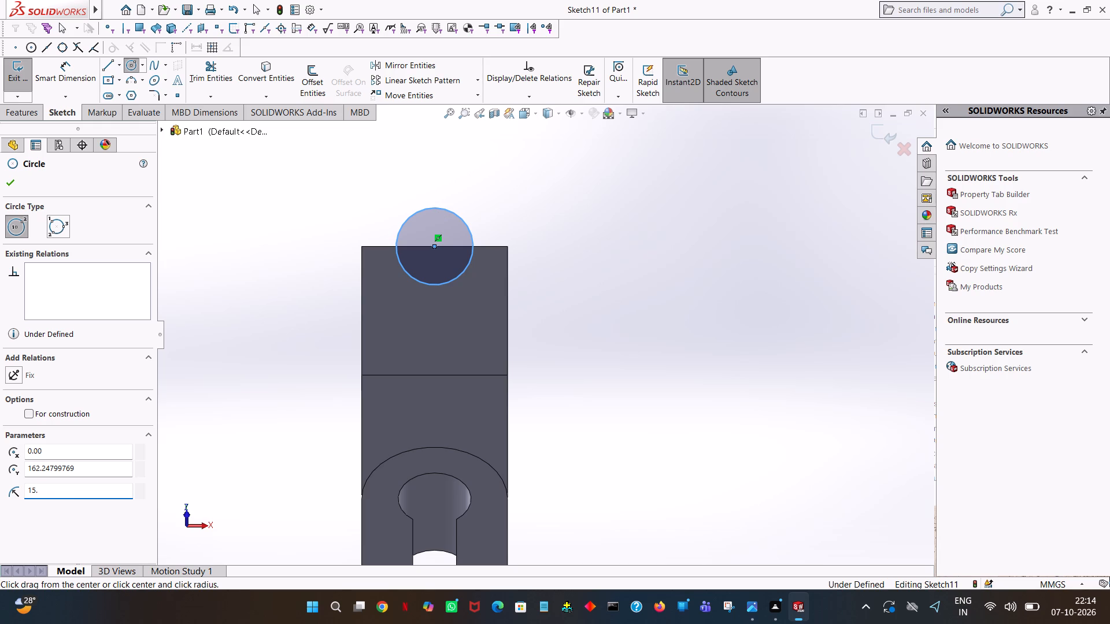
{"action": "key", "text": "BackSpace"}
{"action": "key", "text": "Return"}
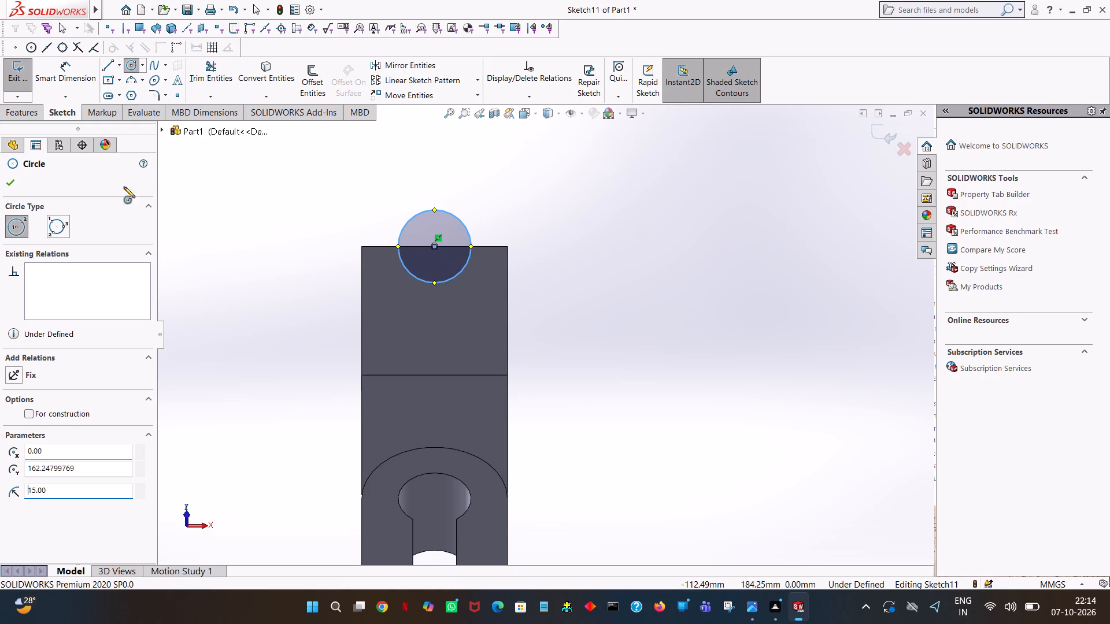
{"action": "left_click", "coordinate": [5, 183]}
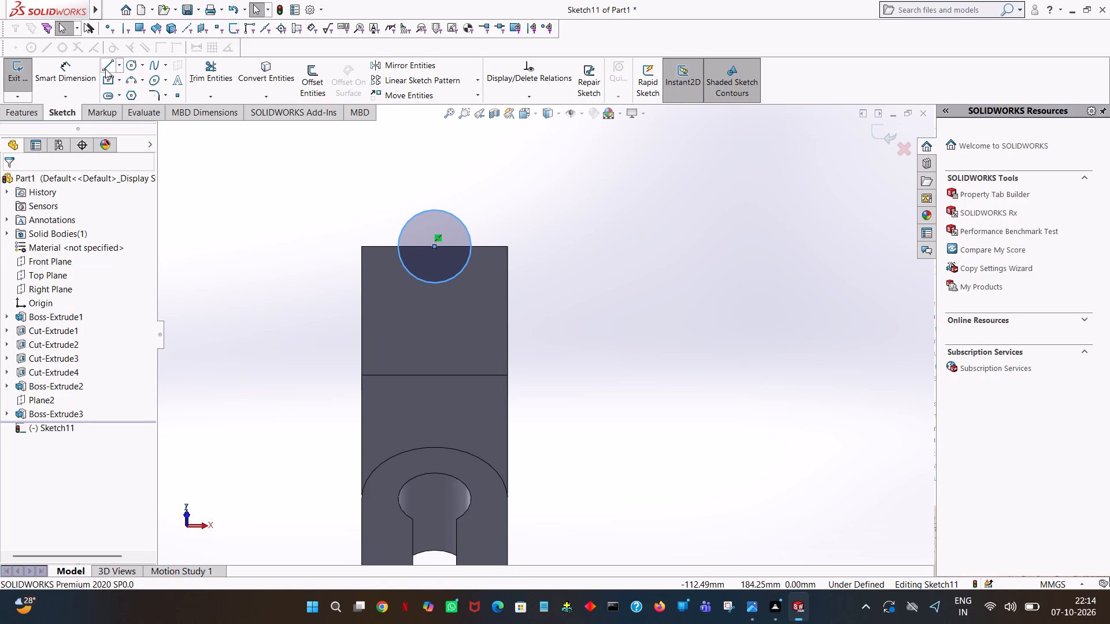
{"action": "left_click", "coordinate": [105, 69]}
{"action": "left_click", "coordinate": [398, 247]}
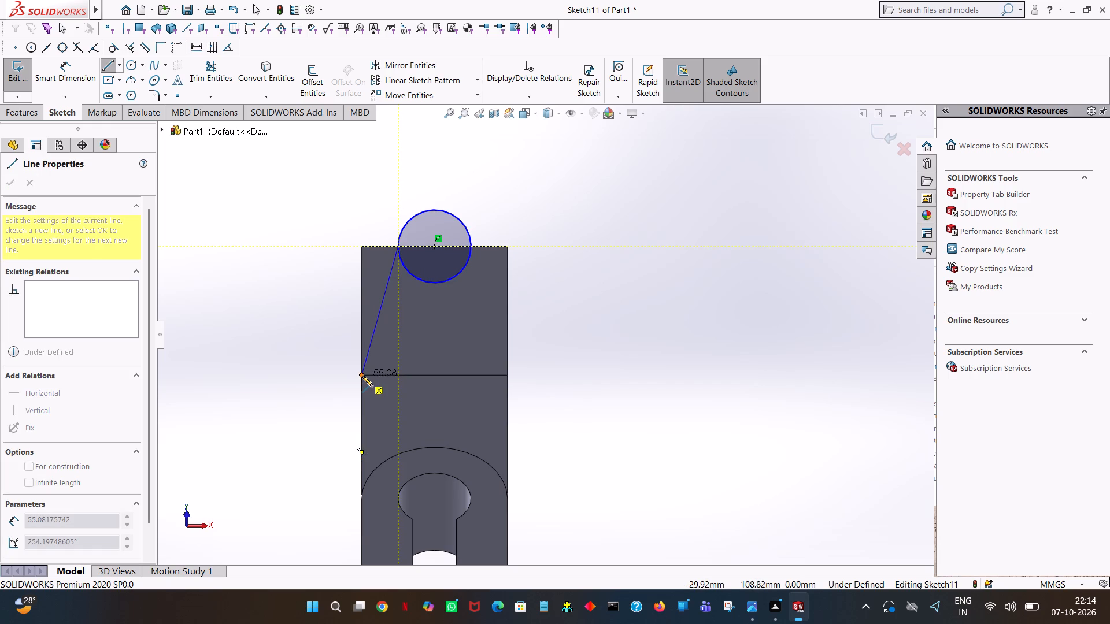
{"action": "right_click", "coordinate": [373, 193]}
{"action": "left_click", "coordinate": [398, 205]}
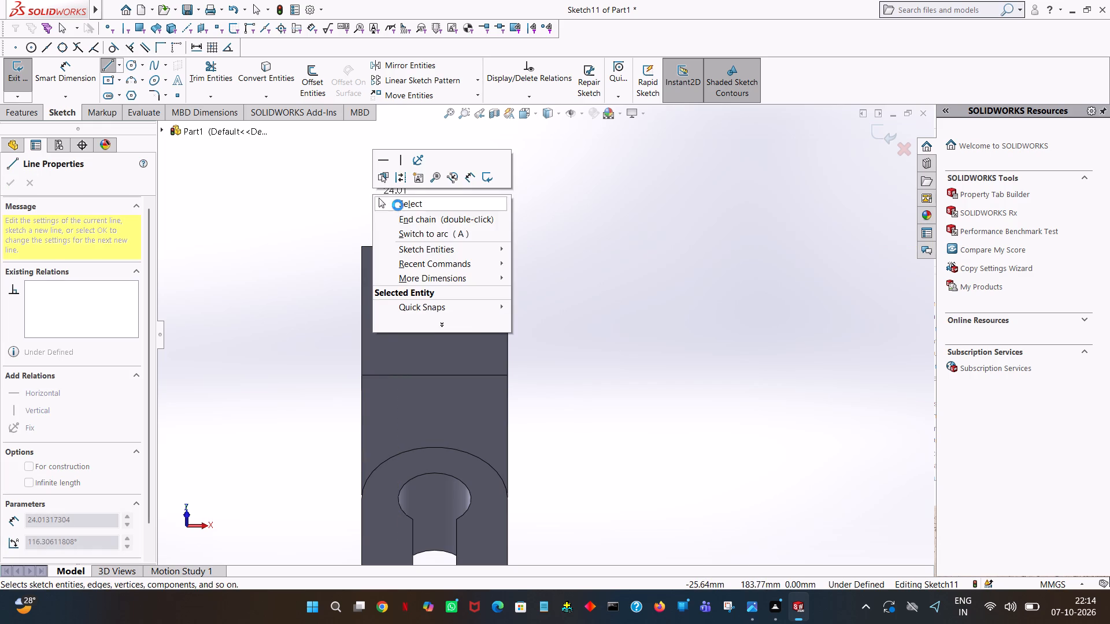
Extrude the circle as a blind boss 9 mm deep in the reversed direction, through the arm's thickness, merged with the body.
{"action": "left_click", "coordinate": [17, 111]}
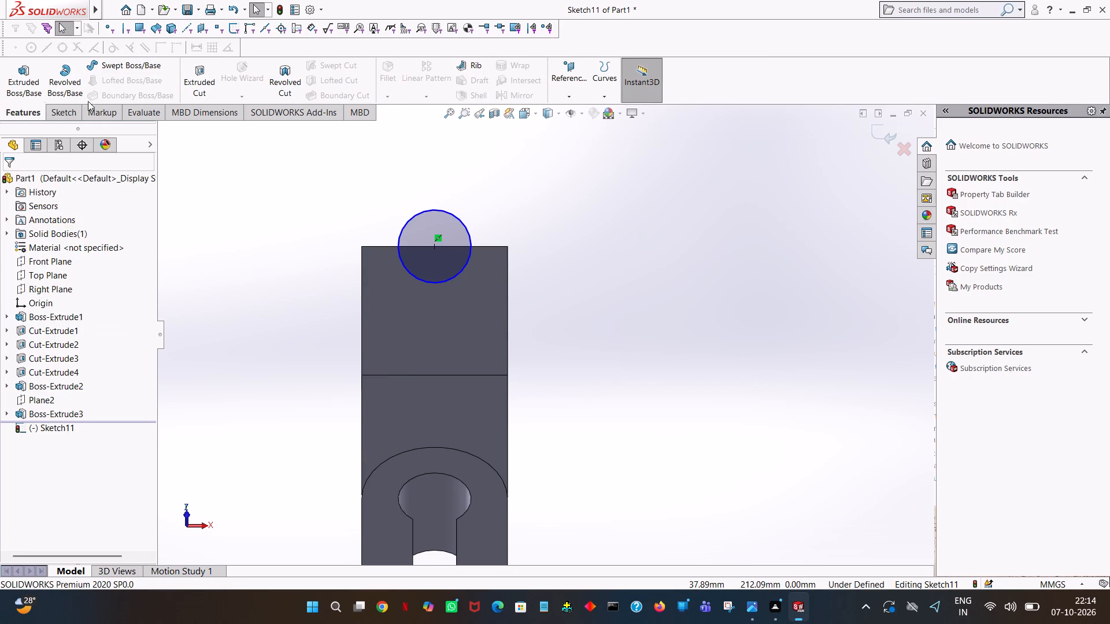
{"action": "left_click", "coordinate": [20, 81]}
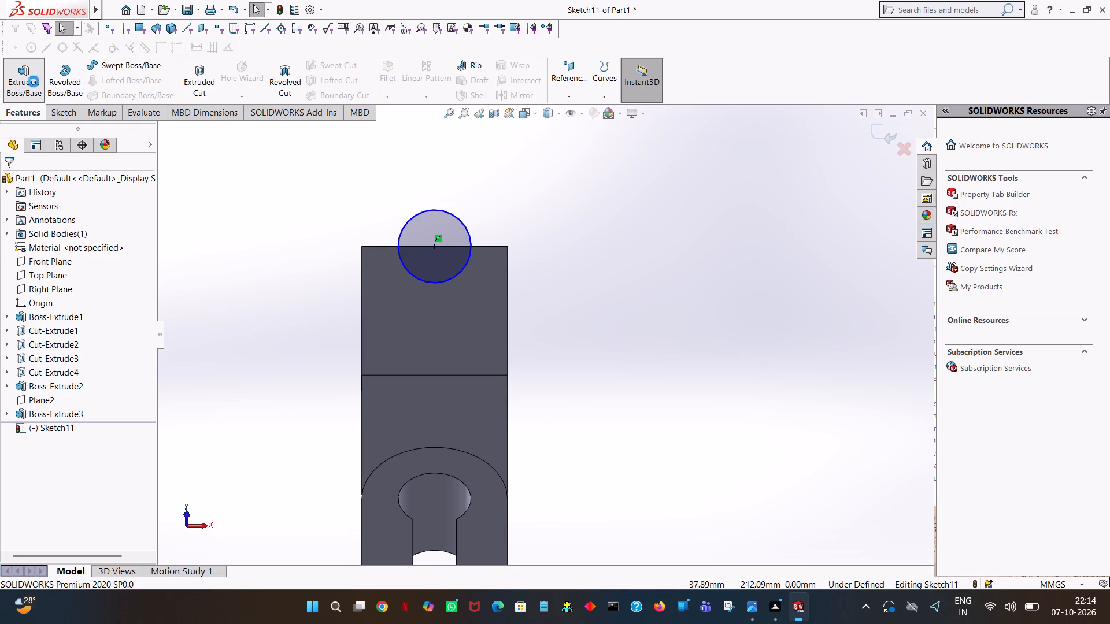
{"action": "middle_click_drag", "start_coordinate": [295, 214], "coordinate": [372, 250]}
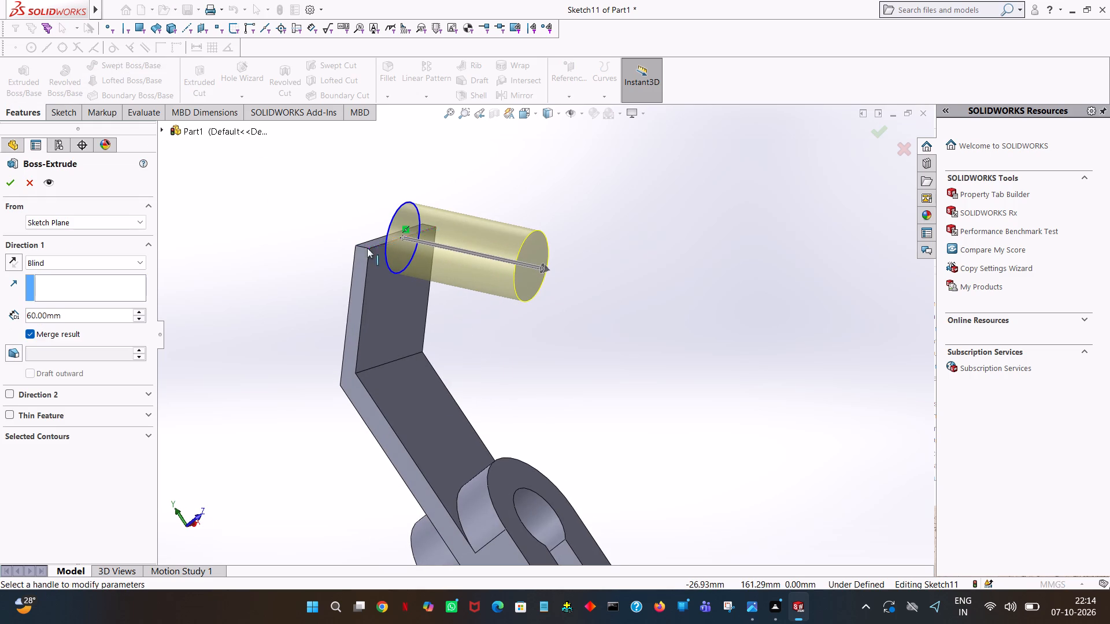
{"action": "left_click", "coordinate": [10, 257]}
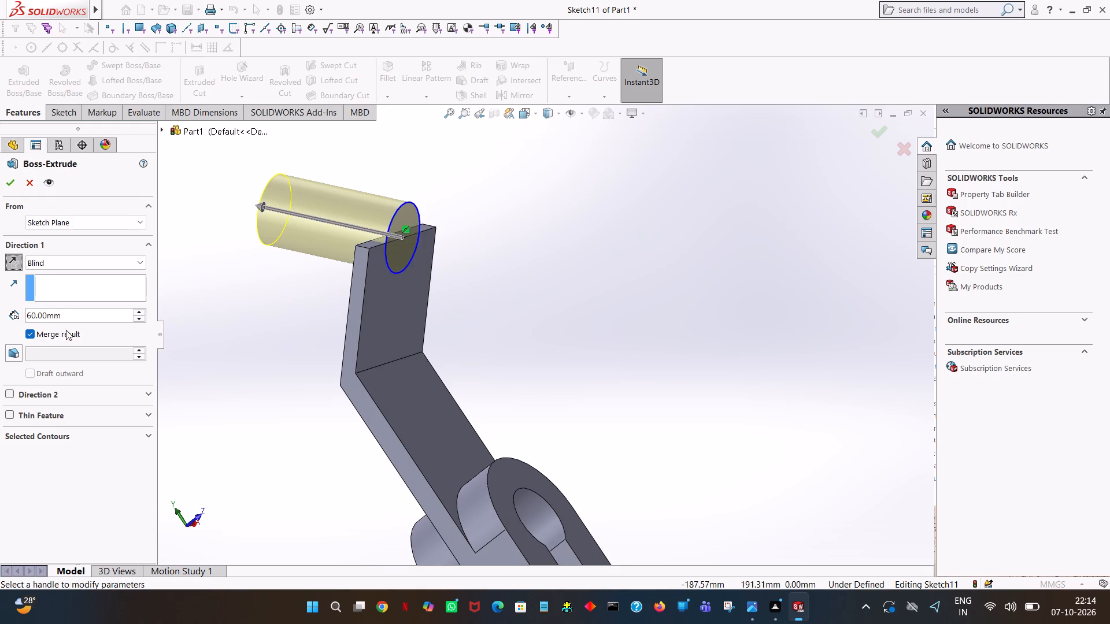
{"action": "double_click", "coordinate": [68, 314]}
{"action": "key", "text": "9"}
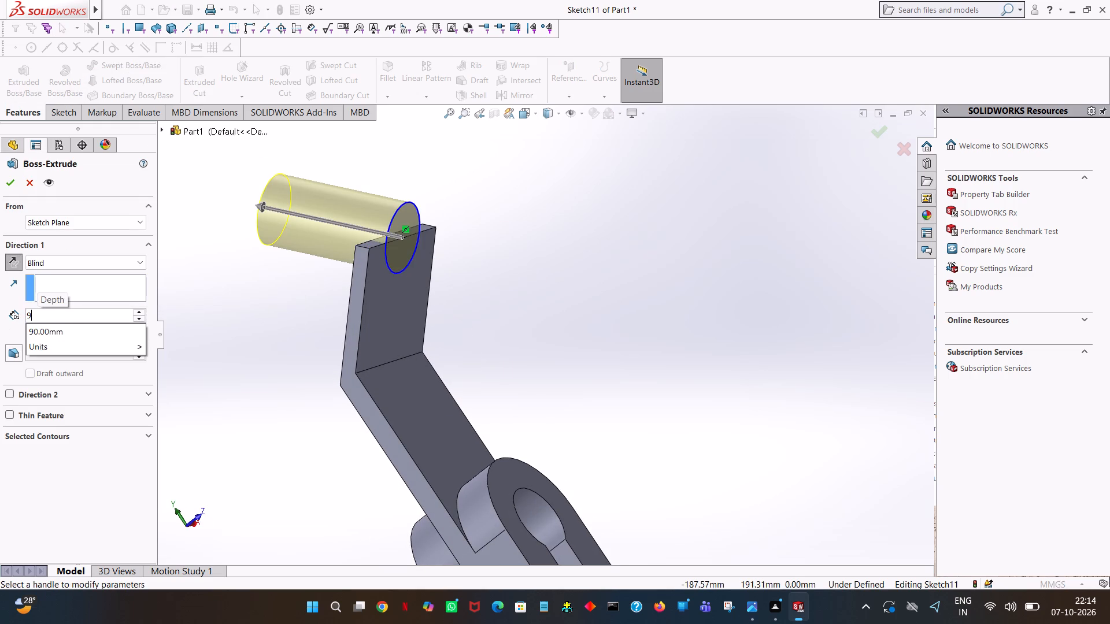
{"action": "key", "text": "Return"}
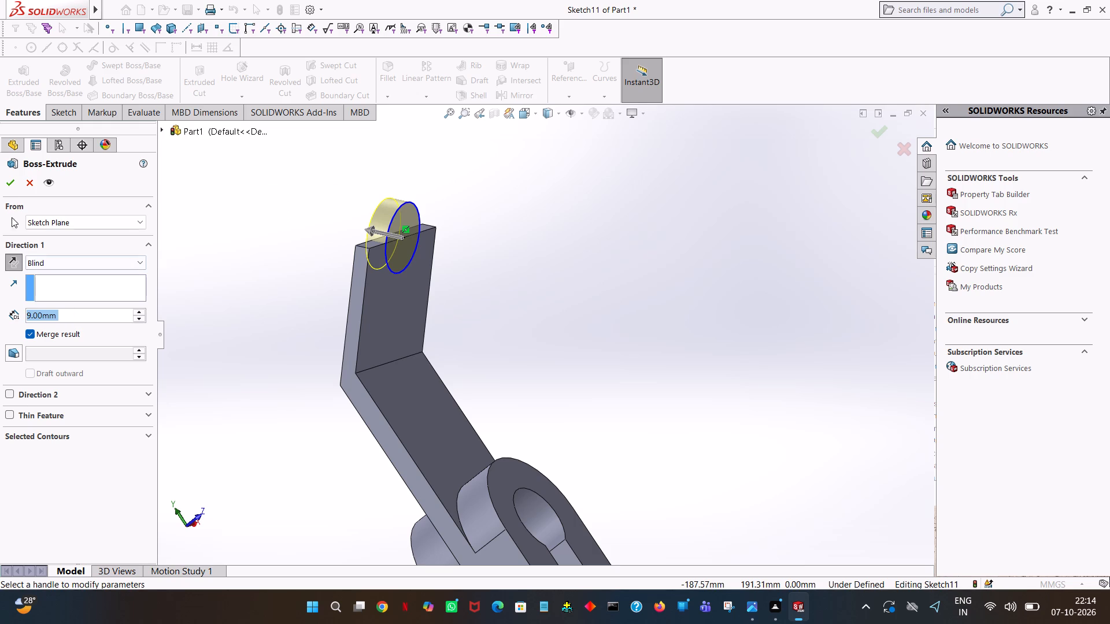
{"action": "left_click", "coordinate": [9, 182]}
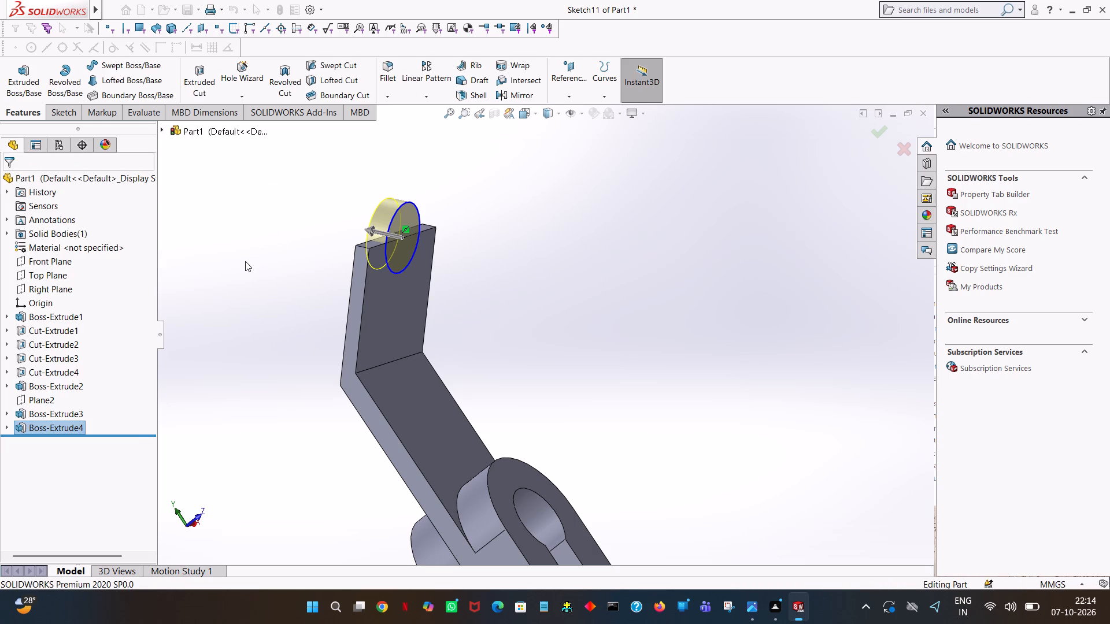
{"action": "left_click", "coordinate": [244, 264]}
Start an extruded cut sketch on the same face and draw a closed triangle joining the round tab's base, the bend corner and the adjacent free-end corner.
{"action": "middle_click_drag", "start_coordinate": [246, 264], "coordinate": [193, 207]}
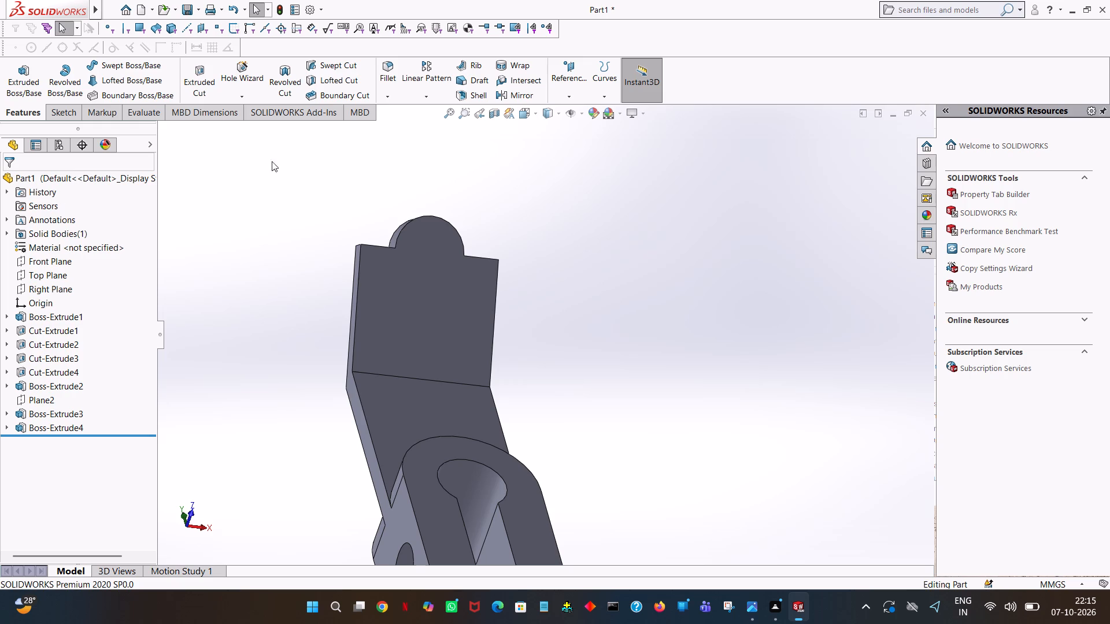
{"action": "left_click", "coordinate": [208, 84]}
{"action": "left_click", "coordinate": [401, 294]}
{"action": "key", "text": "space"}
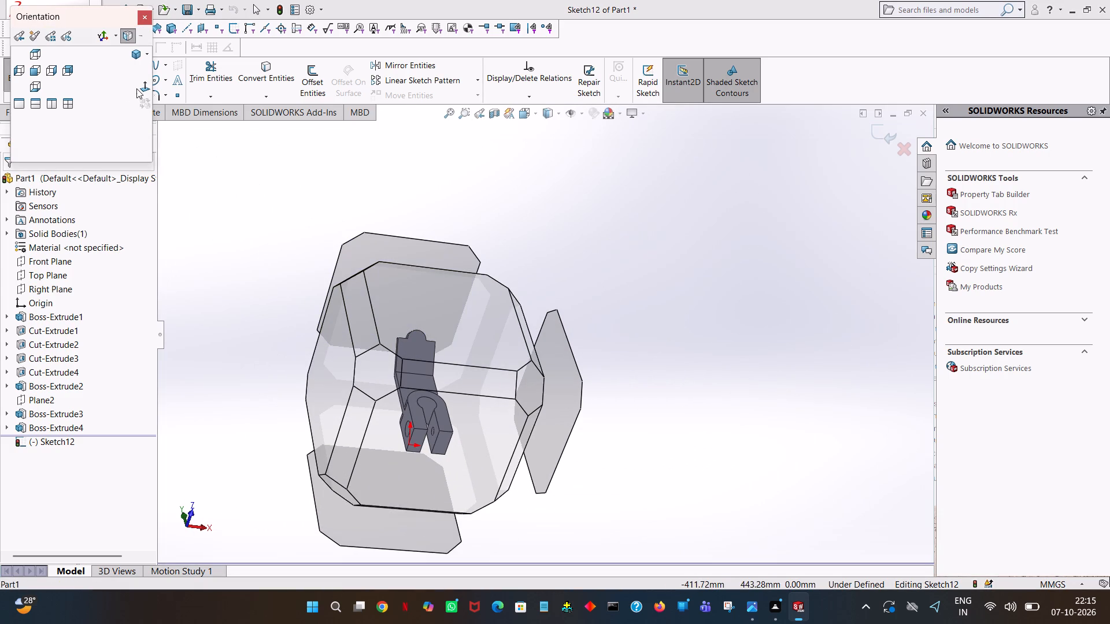
{"action": "left_click", "coordinate": [146, 89]}
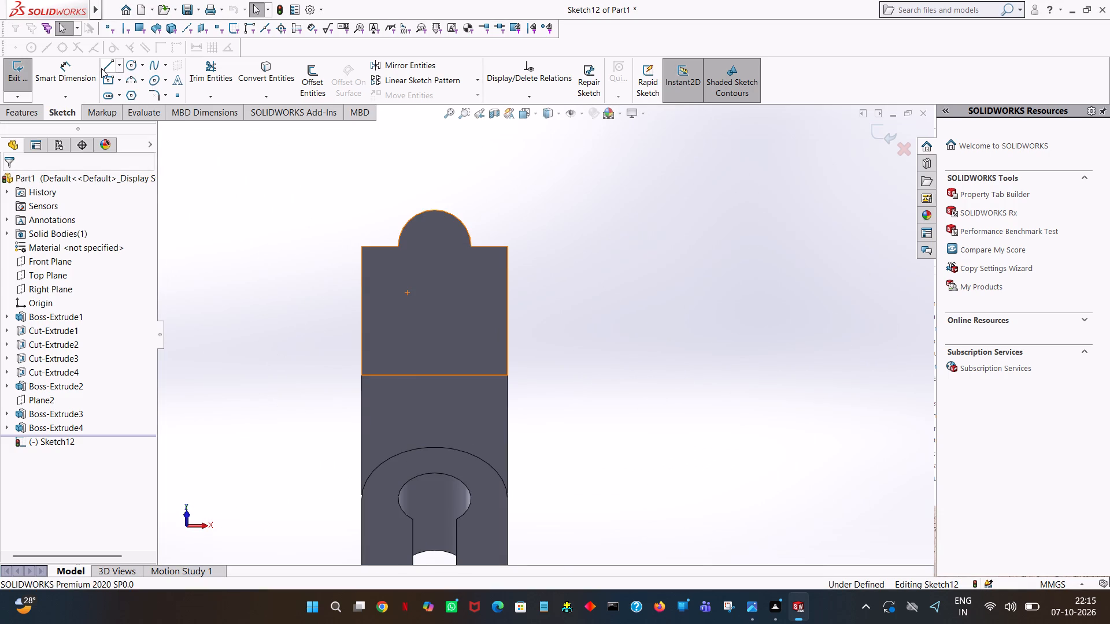
{"action": "left_click", "coordinate": [101, 68]}
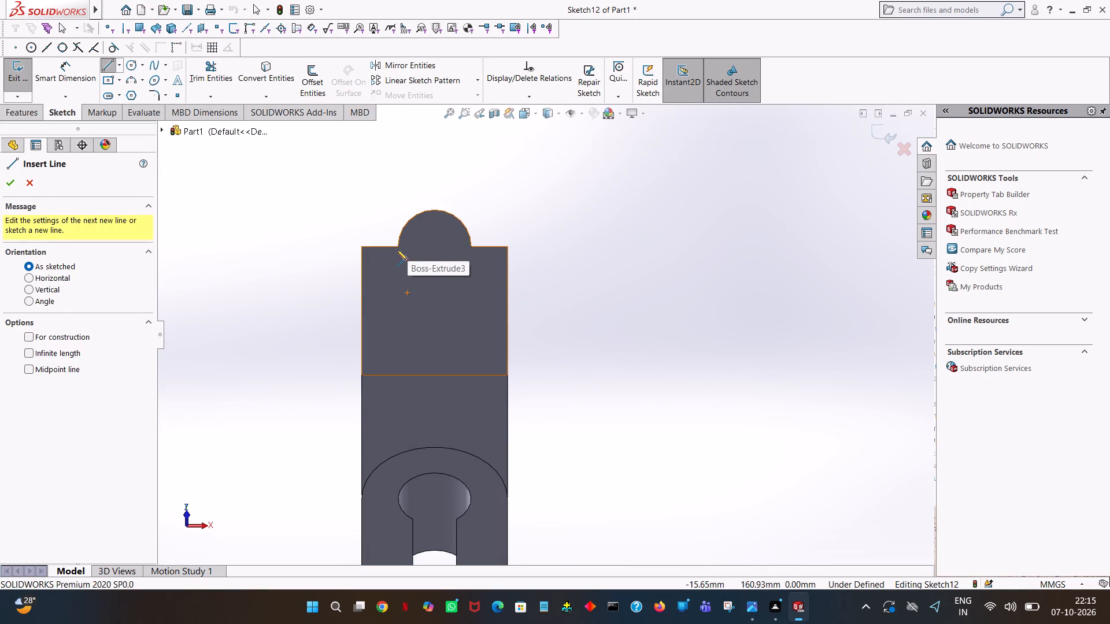
{"action": "left_click", "coordinate": [398, 247]}
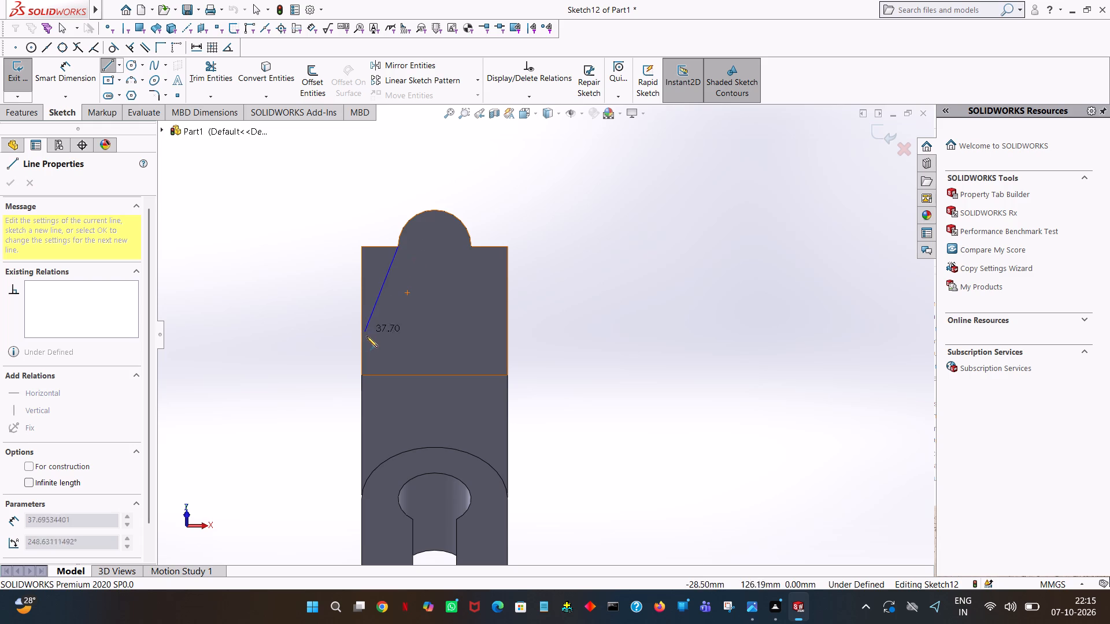
{"action": "left_click", "coordinate": [362, 375]}
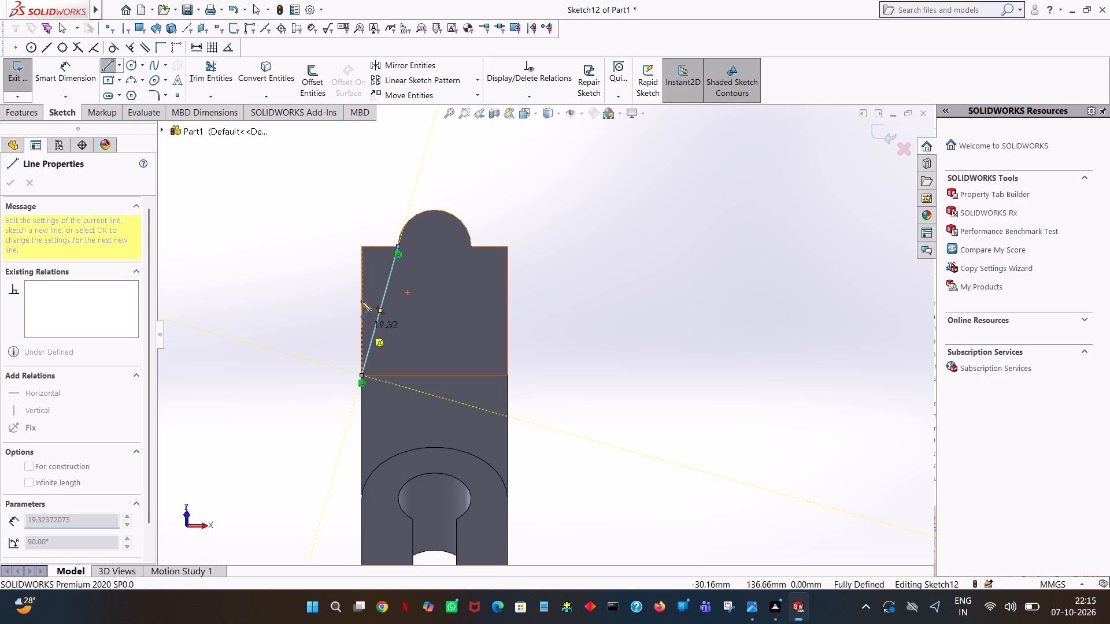
{"action": "left_click", "coordinate": [362, 245]}
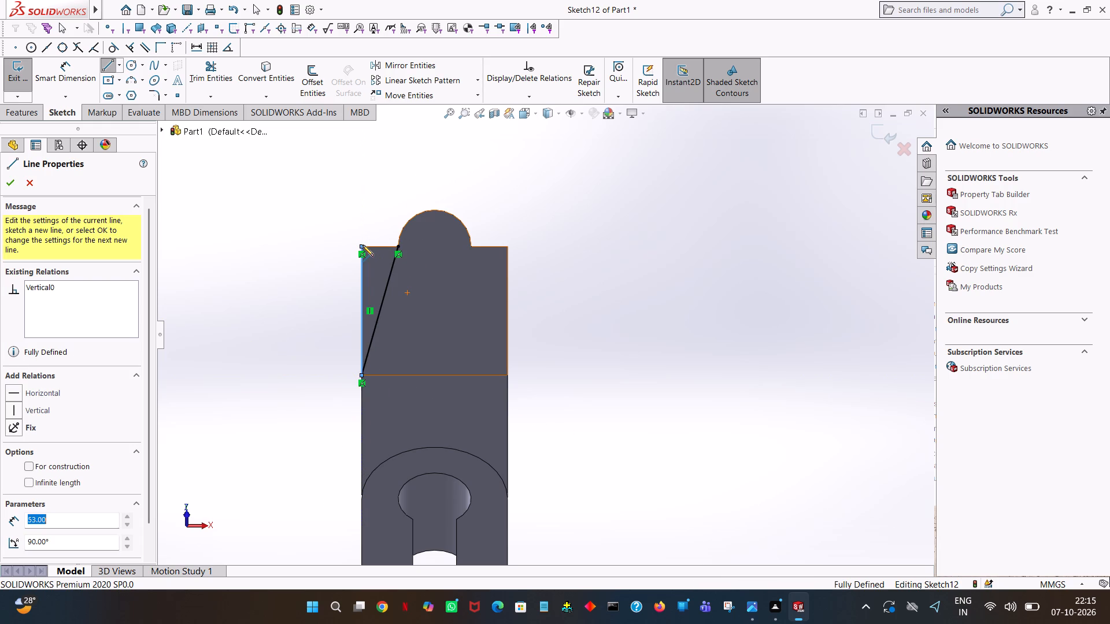
{"action": "scroll", "coordinate": [362, 245], "scroll_direction": "down", "scroll_amount": 3, "text": "ctrl"}
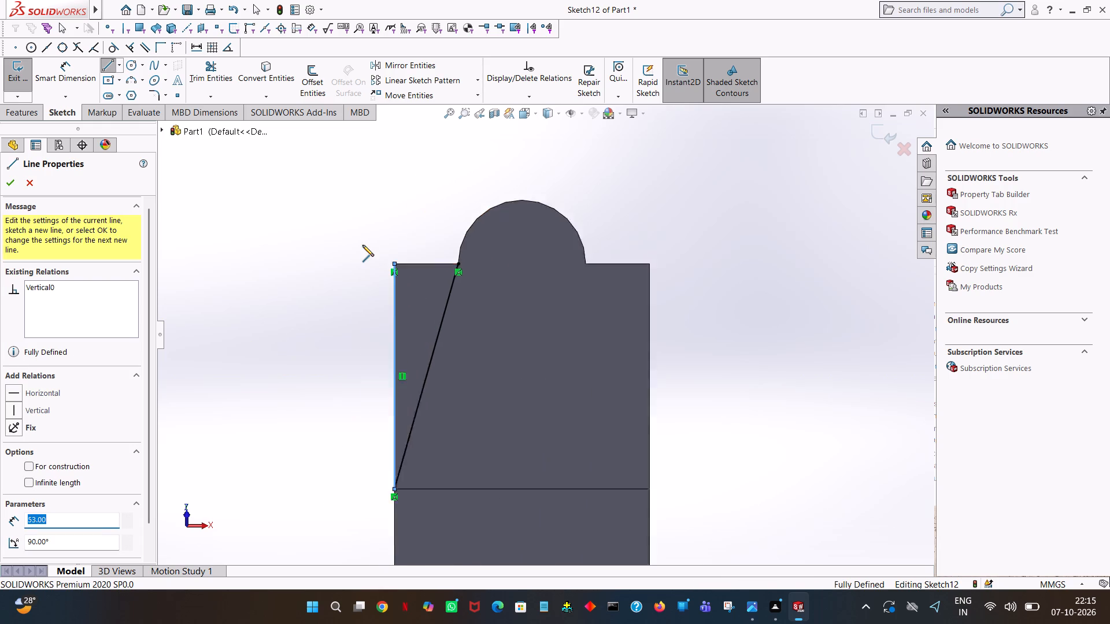
{"action": "scroll", "coordinate": [362, 245], "scroll_direction": "down", "scroll_amount": 1, "text": "ctrl"}
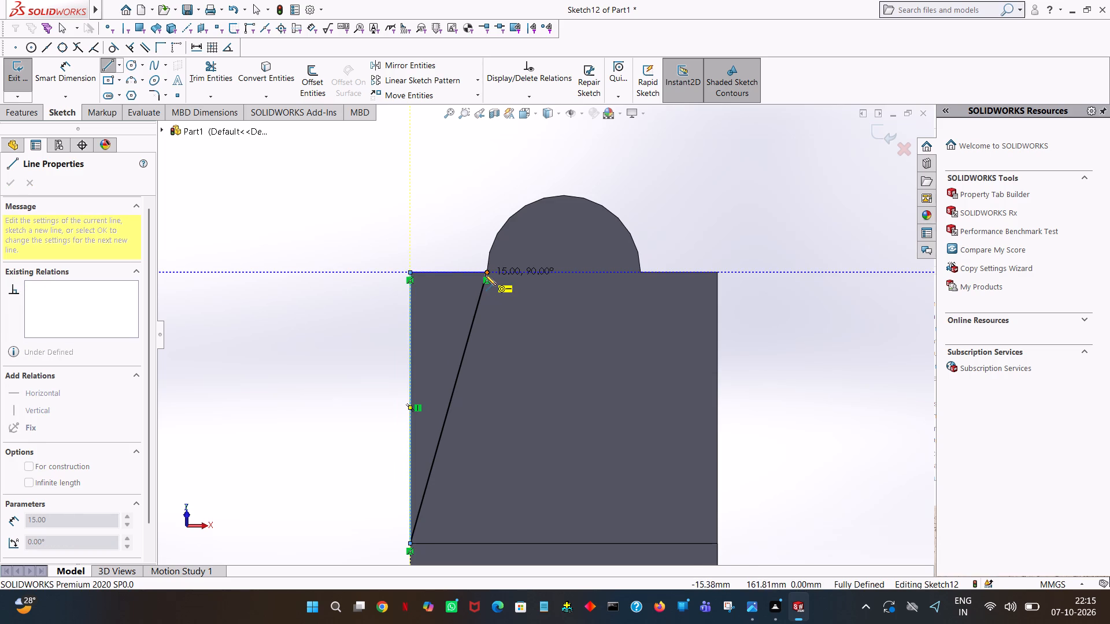
{"action": "left_click", "coordinate": [485, 270]}
{"action": "right_click", "coordinate": [485, 270]}
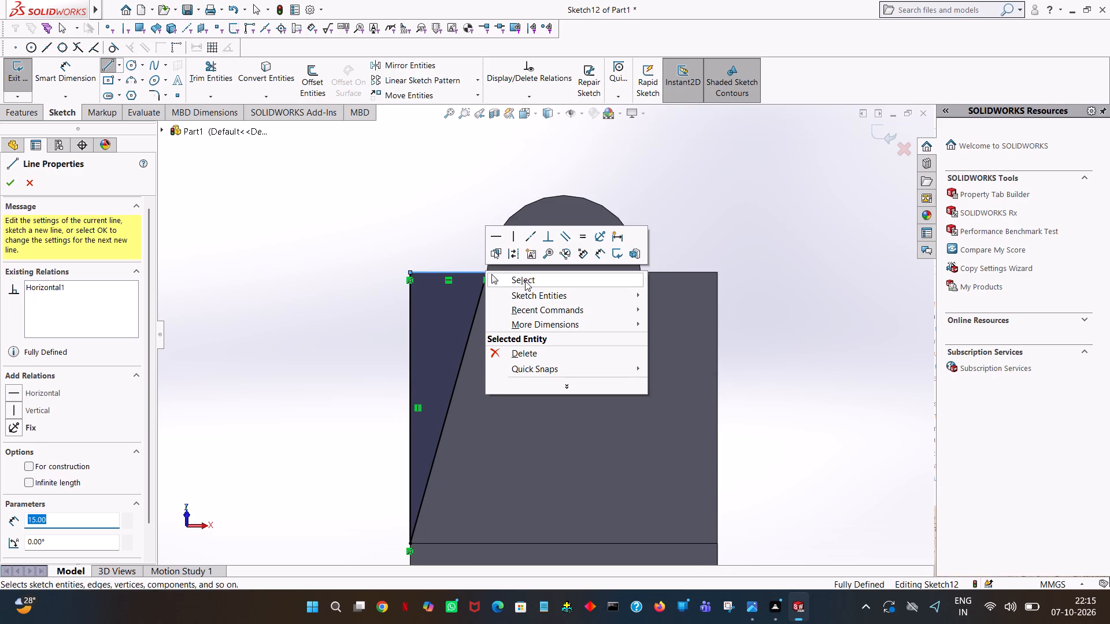
{"action": "left_click", "coordinate": [525, 281]}
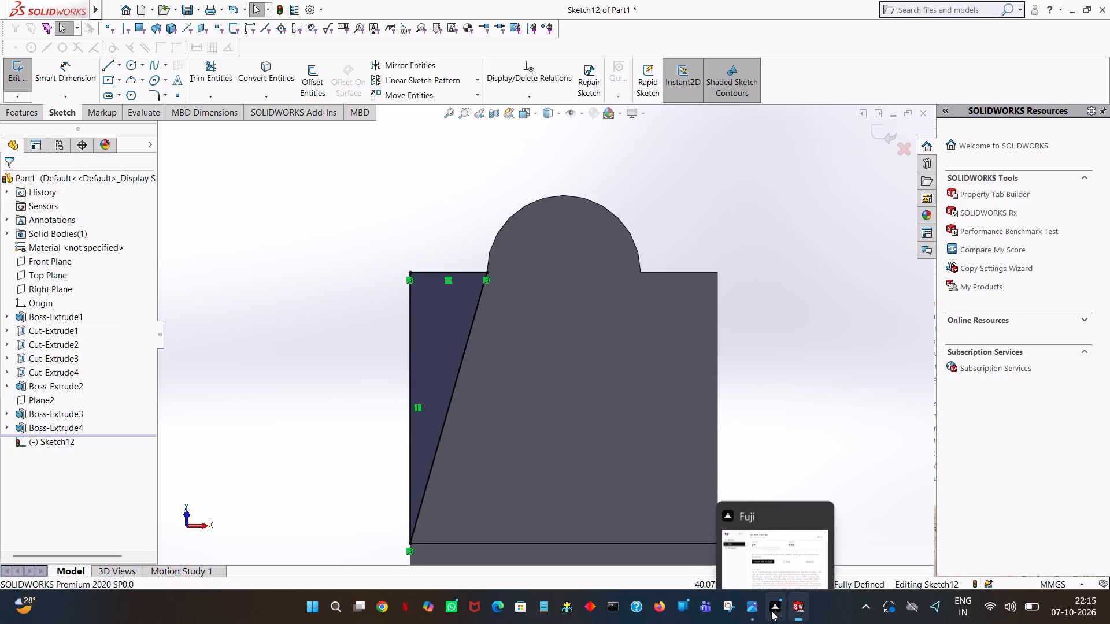
Draw a second closed triangle joining the round tab's other base point, the opposite bend corner and its adjacent free-end corner.
{"action": "left_click", "coordinate": [105, 66]}
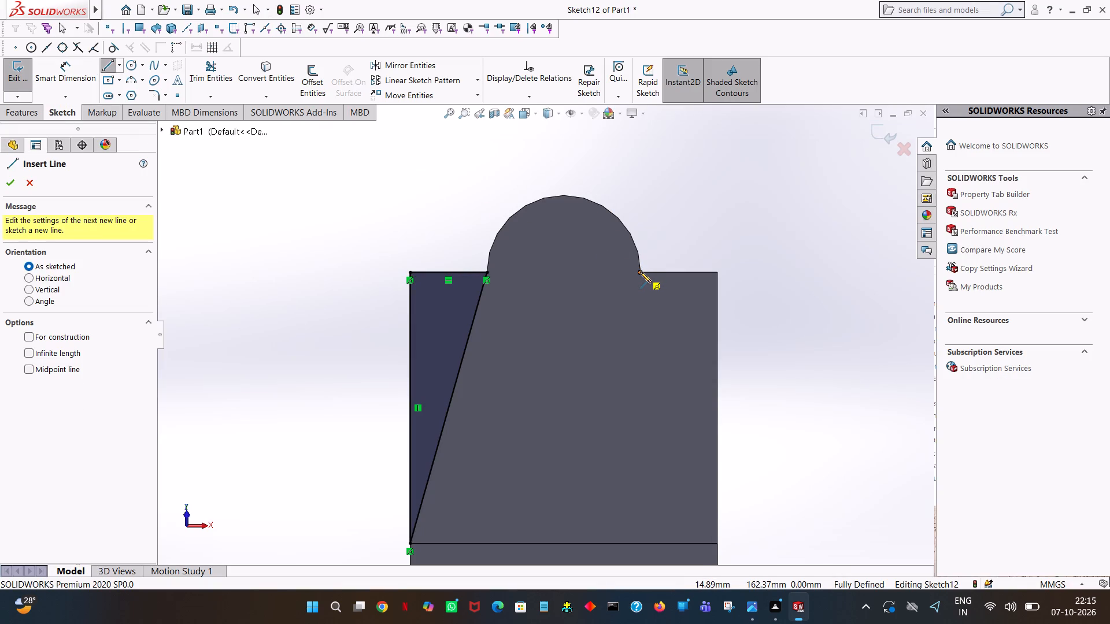
{"action": "left_click", "coordinate": [640, 272]}
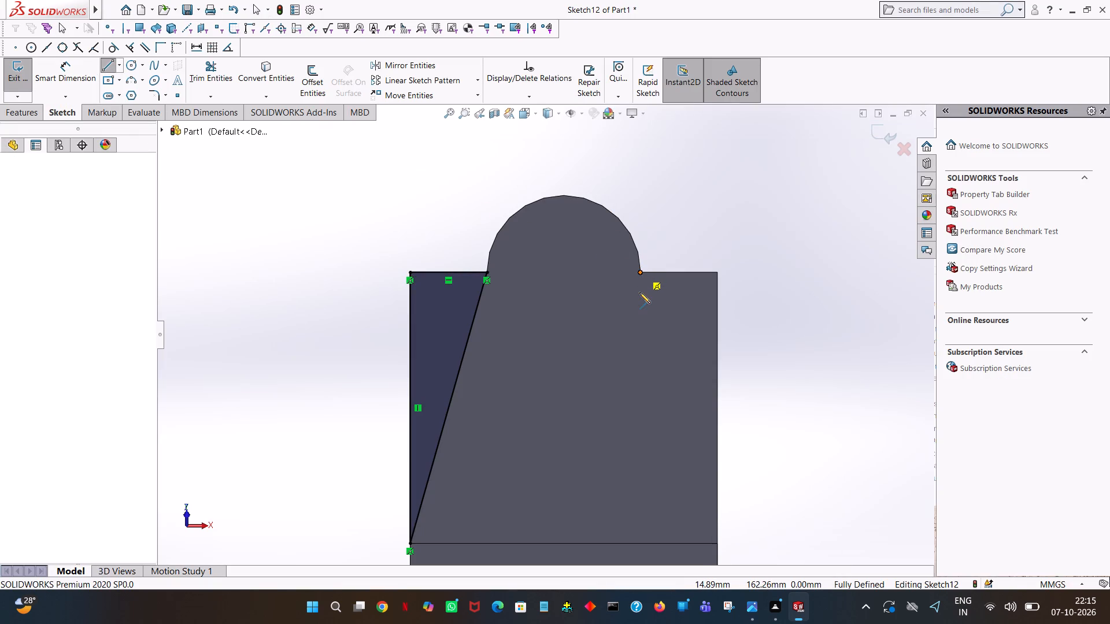
{"action": "left_click", "coordinate": [717, 544]}
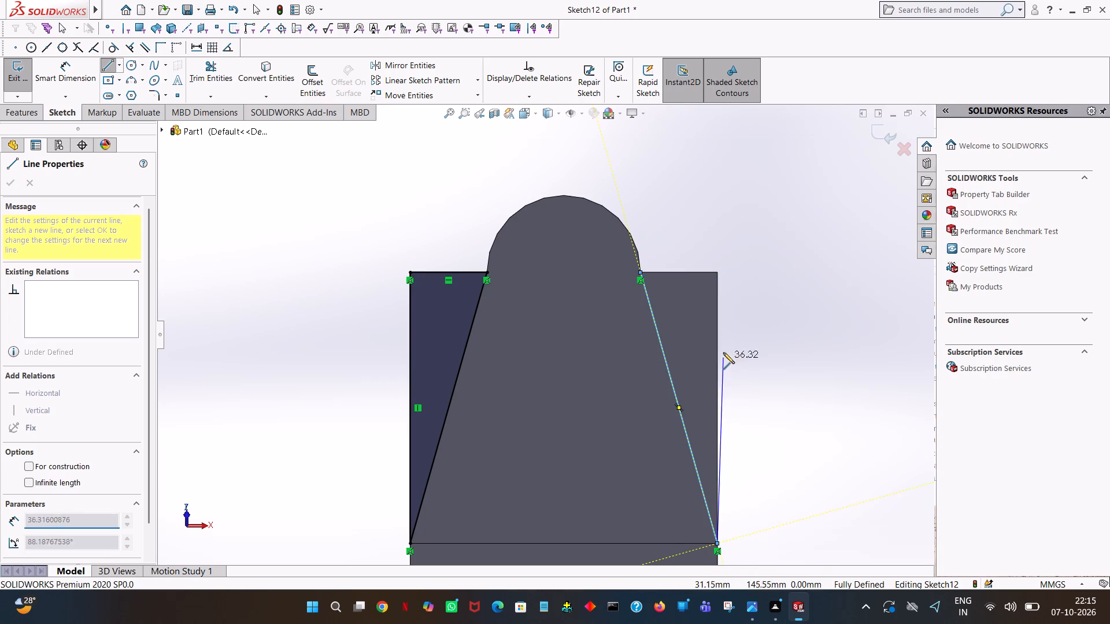
{"action": "left_click", "coordinate": [717, 272]}
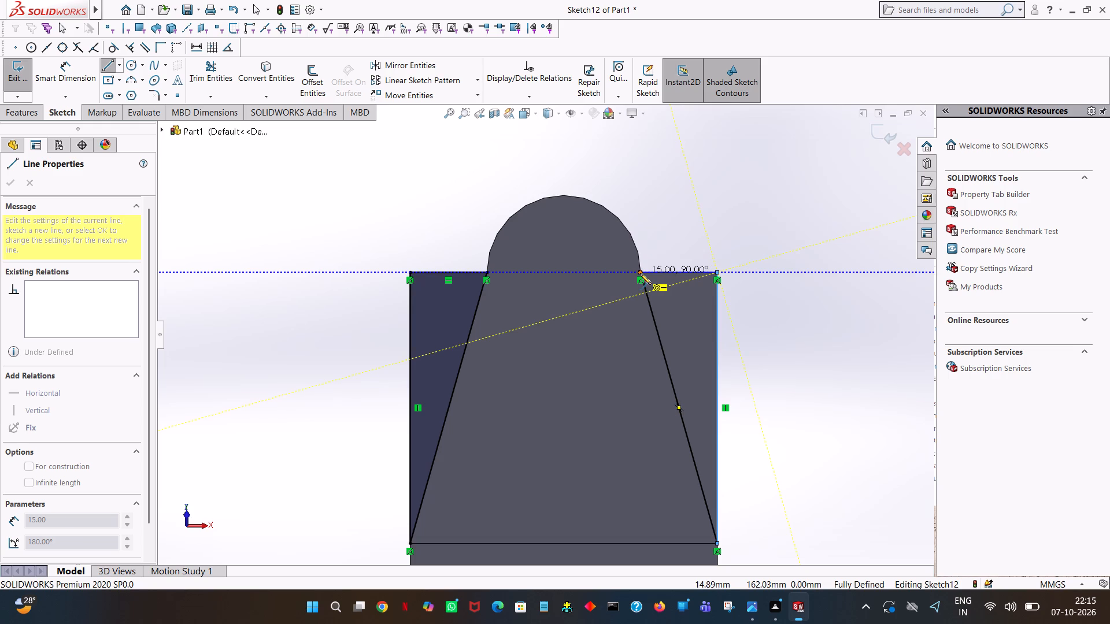
{"action": "left_click", "coordinate": [640, 273]}
{"action": "right_click", "coordinate": [640, 273]}
{"action": "left_click", "coordinate": [660, 278]}
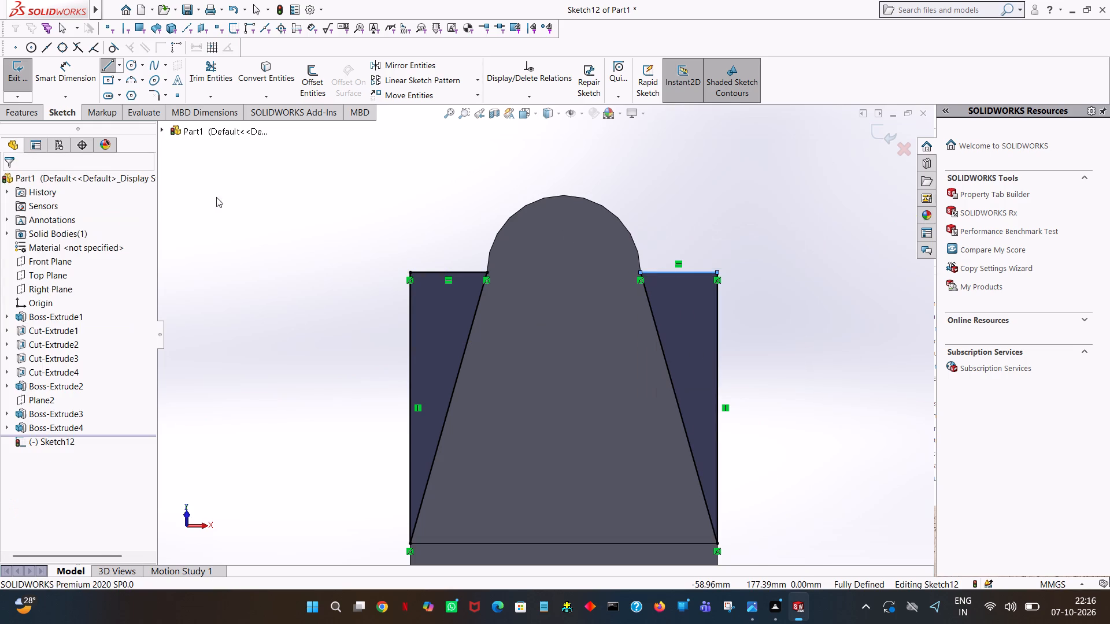
Extrude-cut both triangles as a blind cut 9 mm deep through the arm, tapering its two sides.
{"action": "left_click", "coordinate": [35, 113]}
{"action": "left_click", "coordinate": [190, 65]}
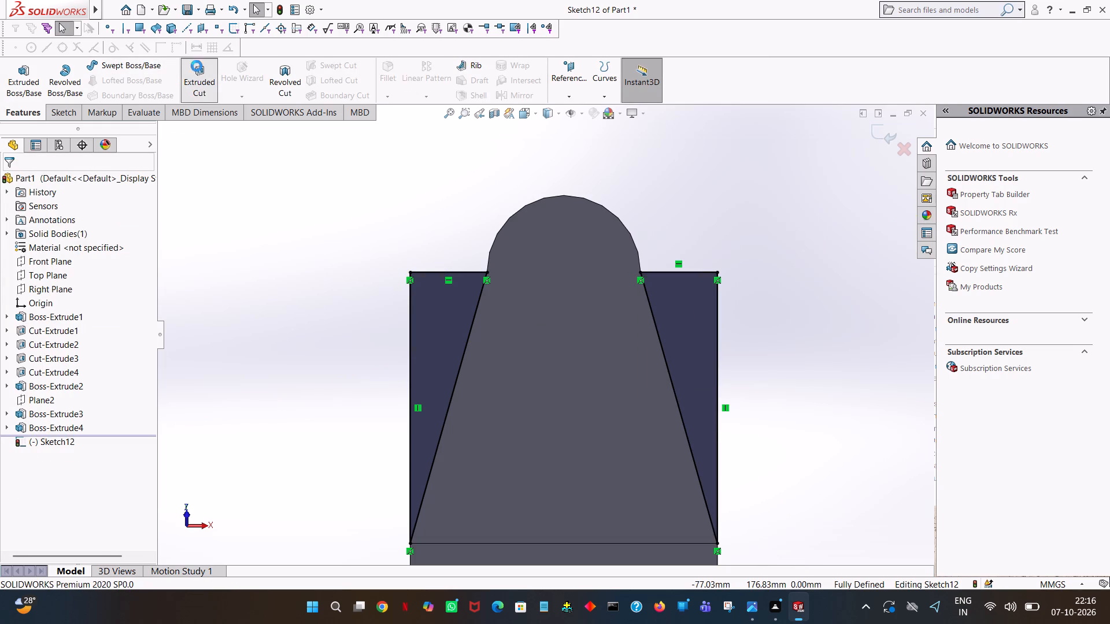
{"action": "middle_click_drag", "start_coordinate": [372, 173], "coordinate": [462, 206]}
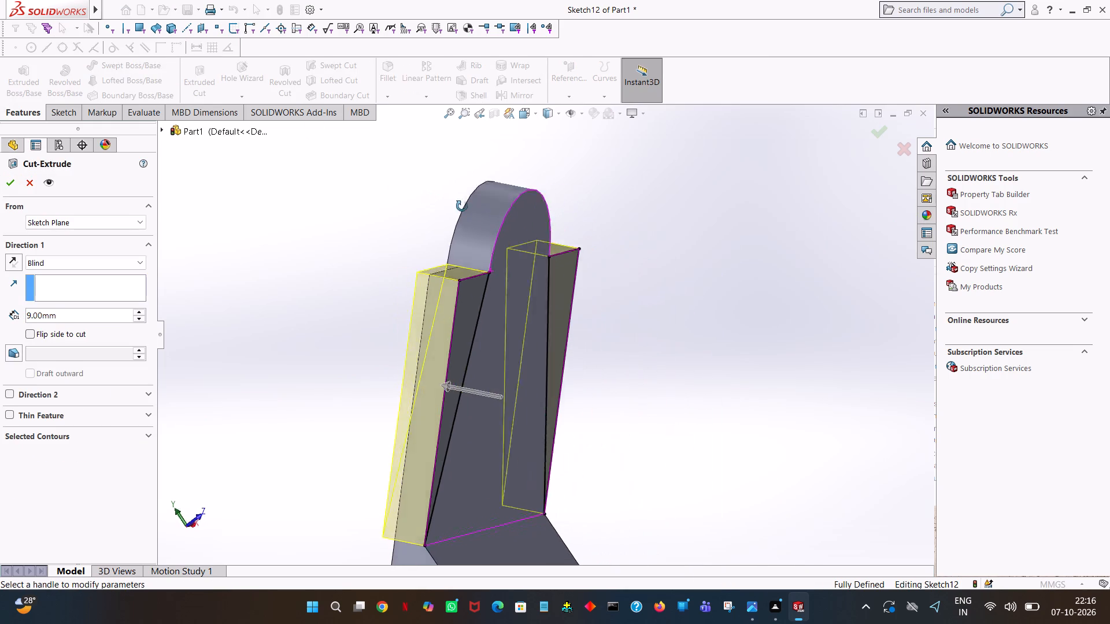
{"action": "middle_click_drag", "start_coordinate": [462, 206], "coordinate": [495, 213]}
{"action": "left_click", "coordinate": [6, 181]}
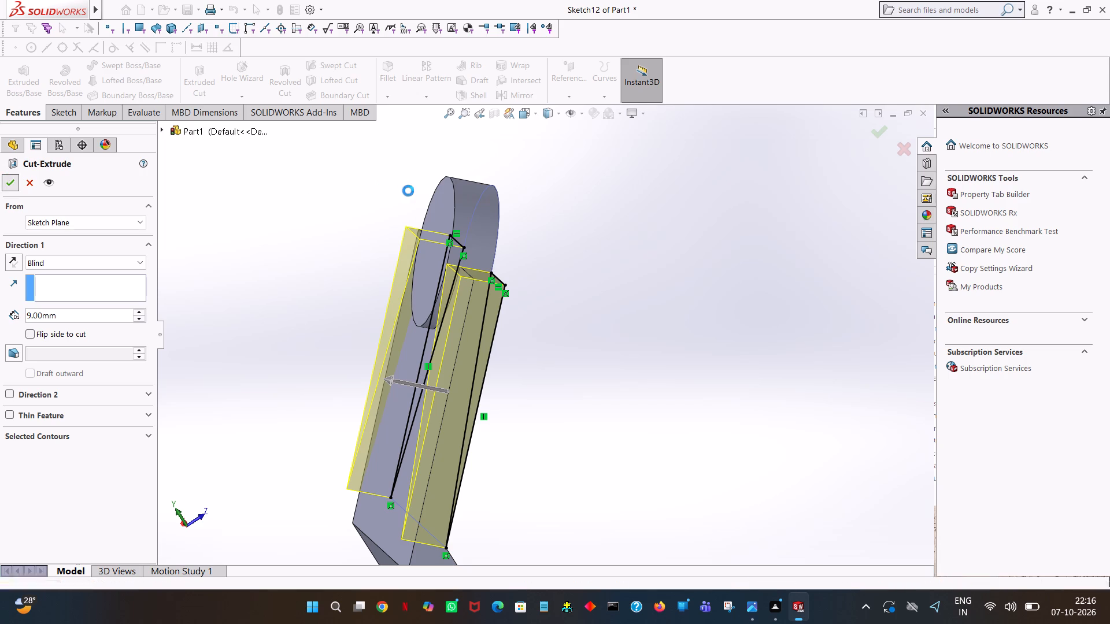
{"action": "left_click", "coordinate": [317, 203]}
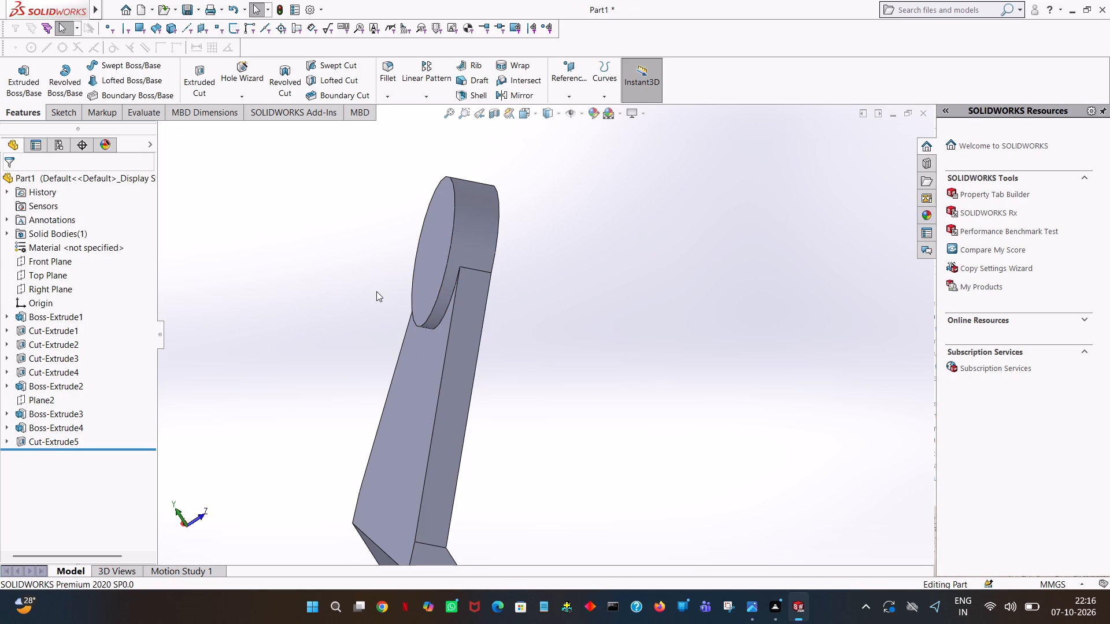
Start an extruded cut sketch on the round tab's protruding face and draw a 15 mm radius circle concentric with it, matching its outline.
{"action": "middle_click_drag", "start_coordinate": [376, 291], "coordinate": [350, 246]}
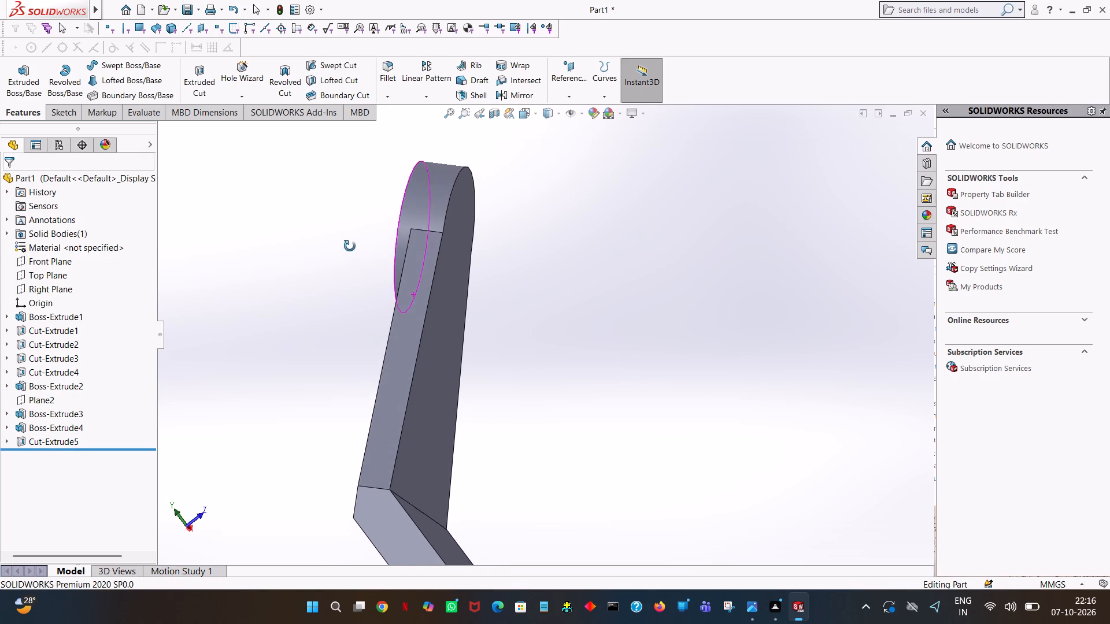
{"action": "middle_click_drag", "start_coordinate": [350, 246], "coordinate": [416, 255]}
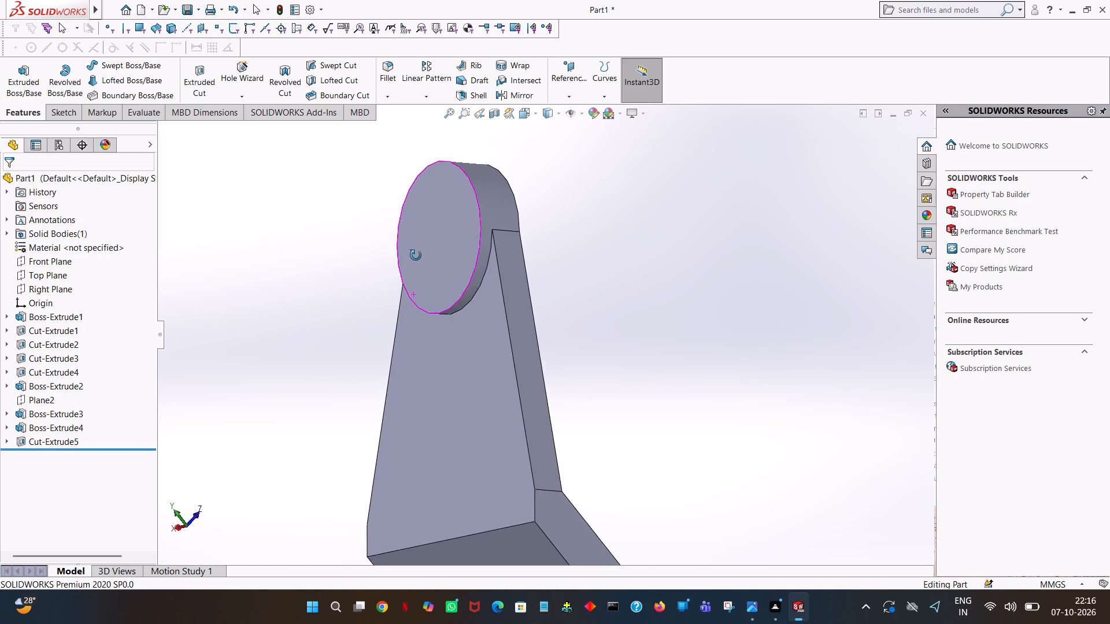
{"action": "middle_click_drag", "start_coordinate": [416, 255], "coordinate": [341, 389]}
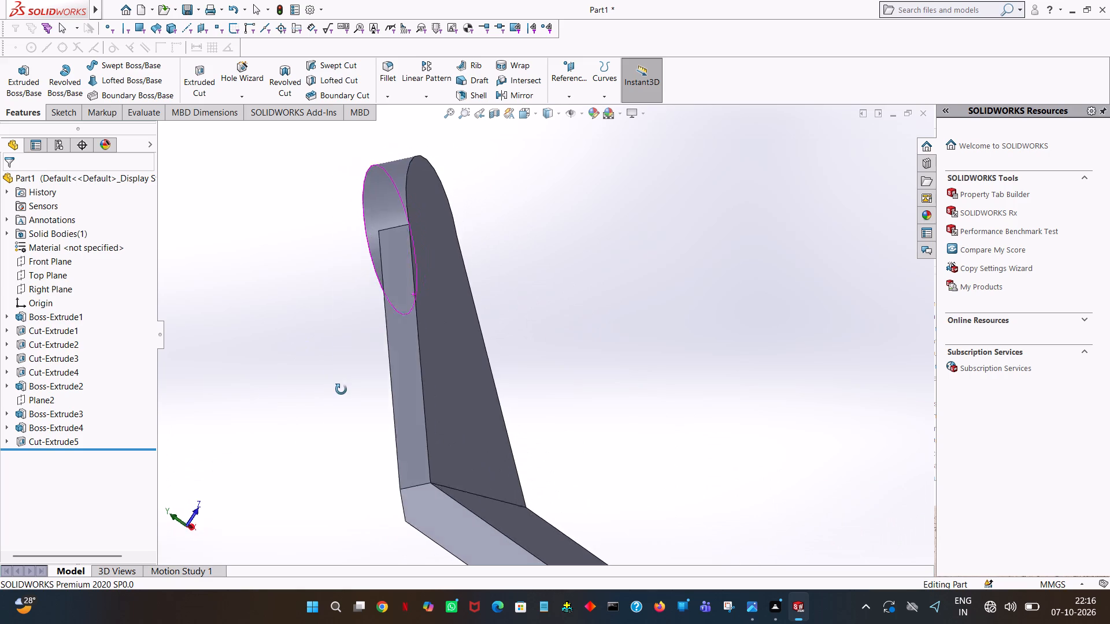
{"action": "middle_click_drag", "start_coordinate": [341, 389], "coordinate": [337, 463]}
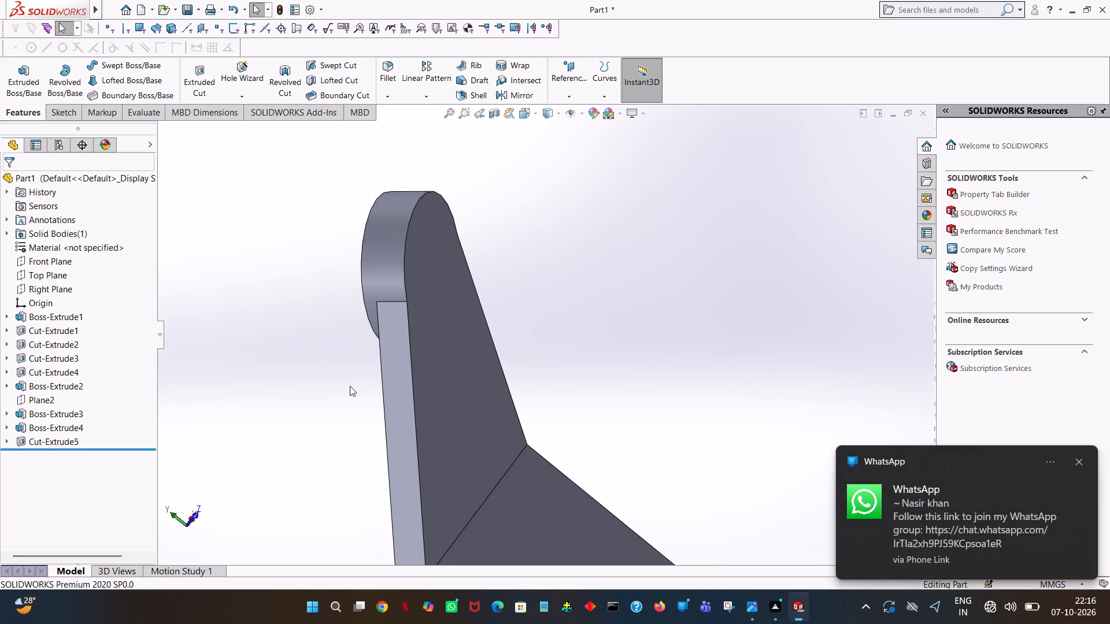
{"action": "middle_click_drag", "start_coordinate": [573, 254], "coordinate": [595, 222]}
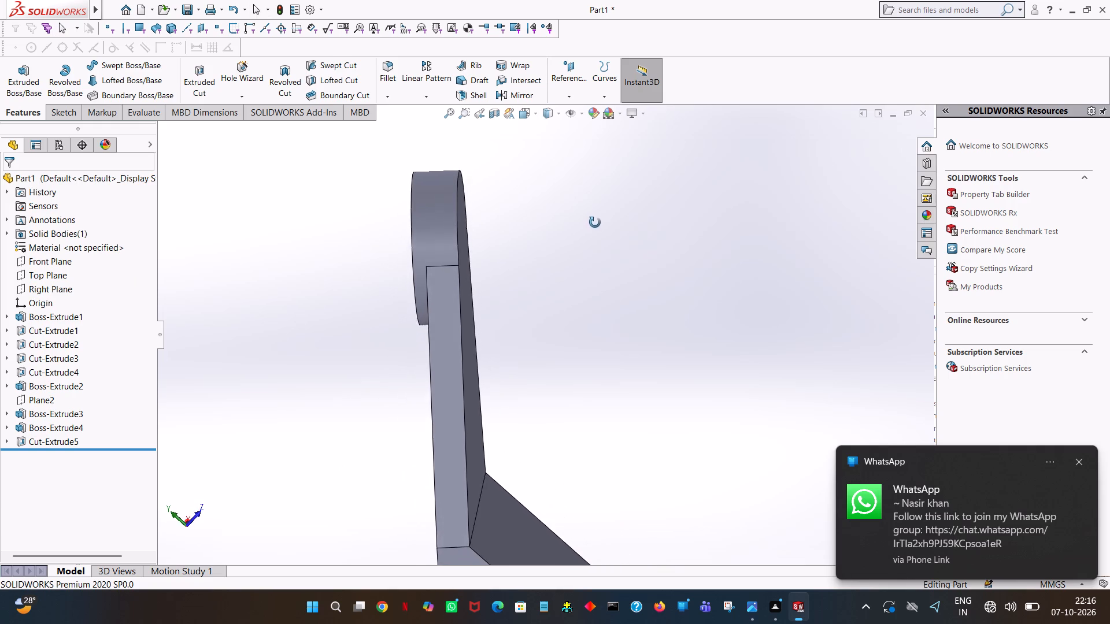
{"action": "middle_click_drag", "start_coordinate": [595, 222], "coordinate": [649, 221]}
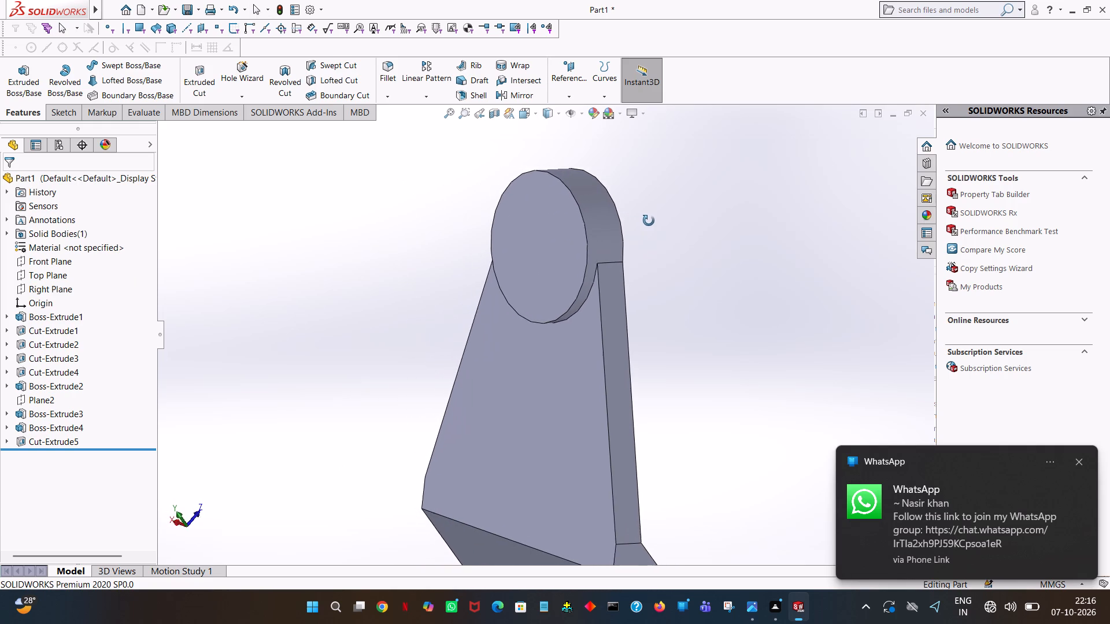
{"action": "middle_click_drag", "start_coordinate": [649, 221], "coordinate": [653, 221]}
{"action": "left_click", "coordinate": [197, 66]}
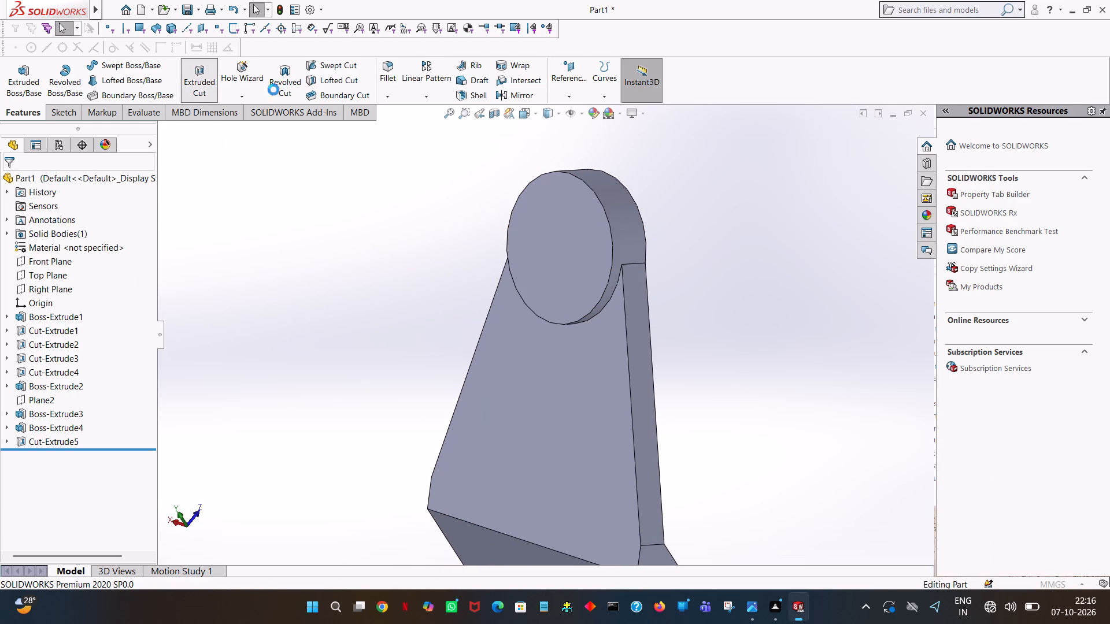
{"action": "left_click", "coordinate": [552, 215]}
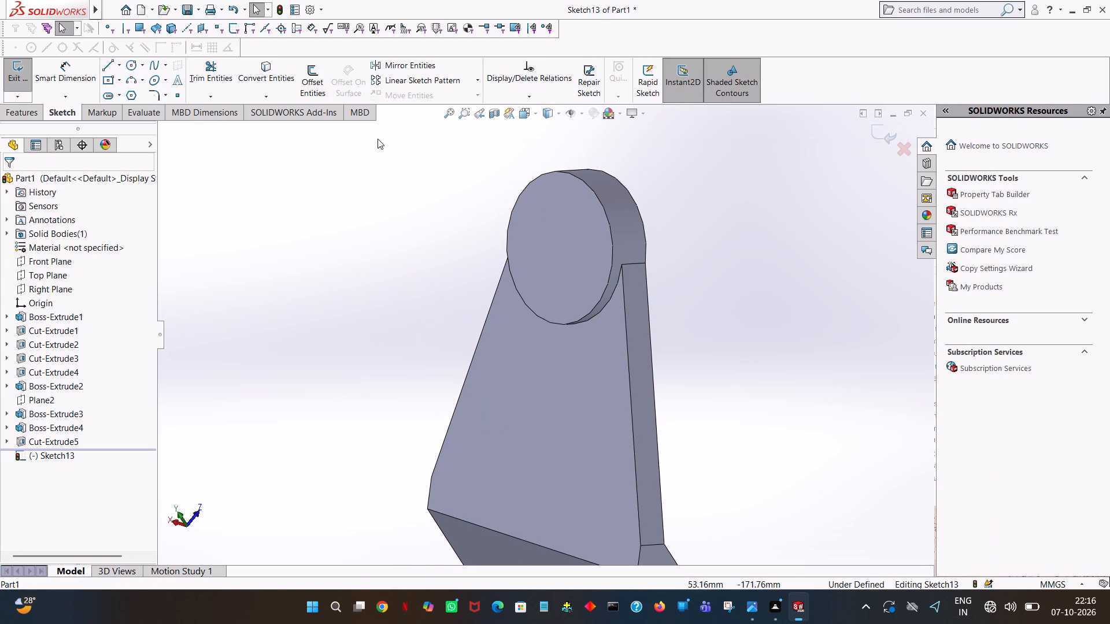
{"action": "left_click", "coordinate": [129, 63]}
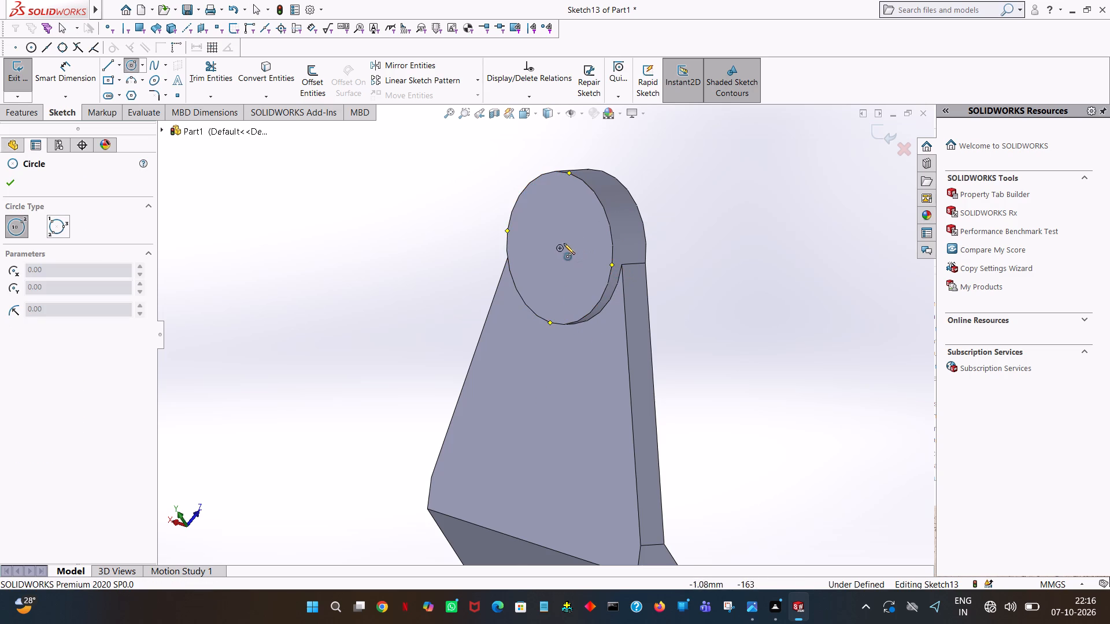
{"action": "left_click", "coordinate": [560, 247]}
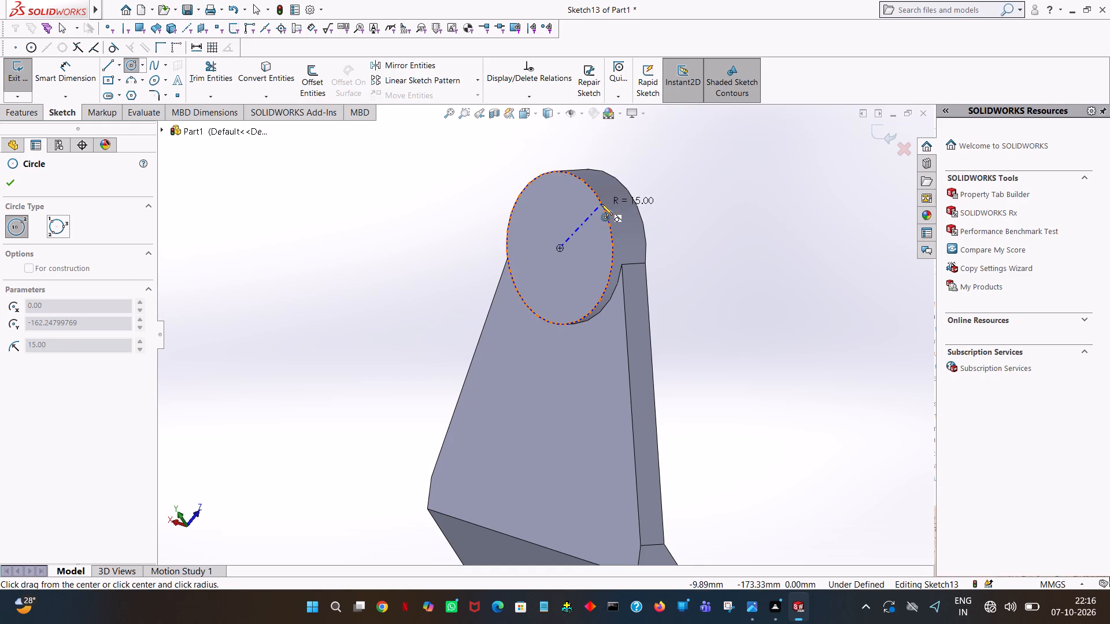
{"action": "left_click", "coordinate": [601, 204]}
{"action": "right_click", "coordinate": [601, 204]}
{"action": "left_click", "coordinate": [630, 215]}
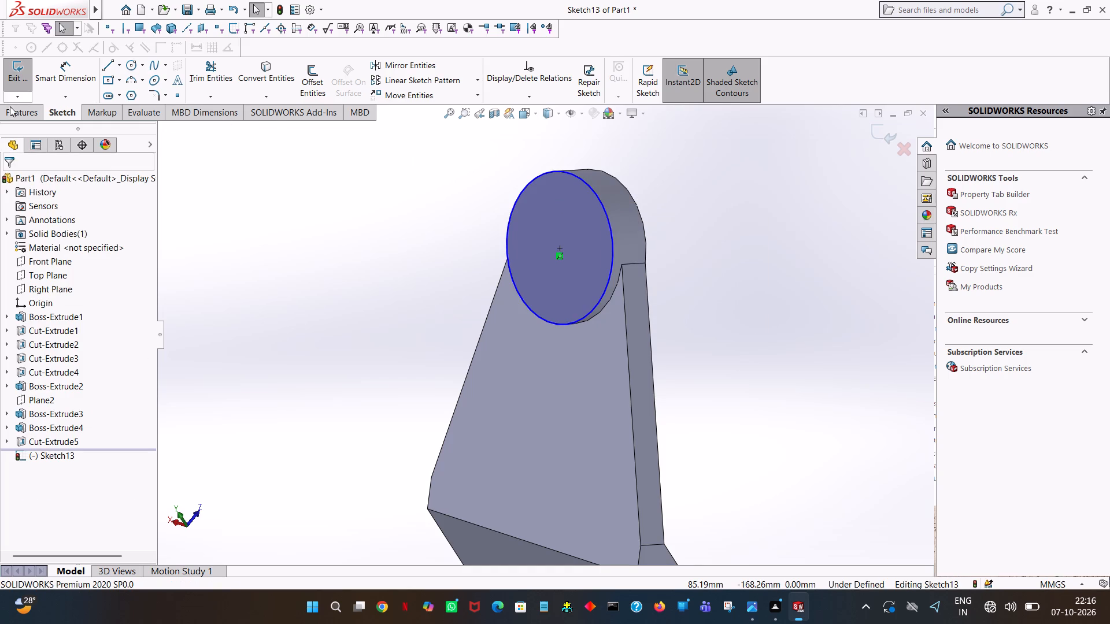
Extrude-cut the circle as a blind cut 2 mm deep into the protruding round tab.
{"action": "left_click", "coordinate": [10, 107]}
{"action": "left_click", "coordinate": [201, 82]}
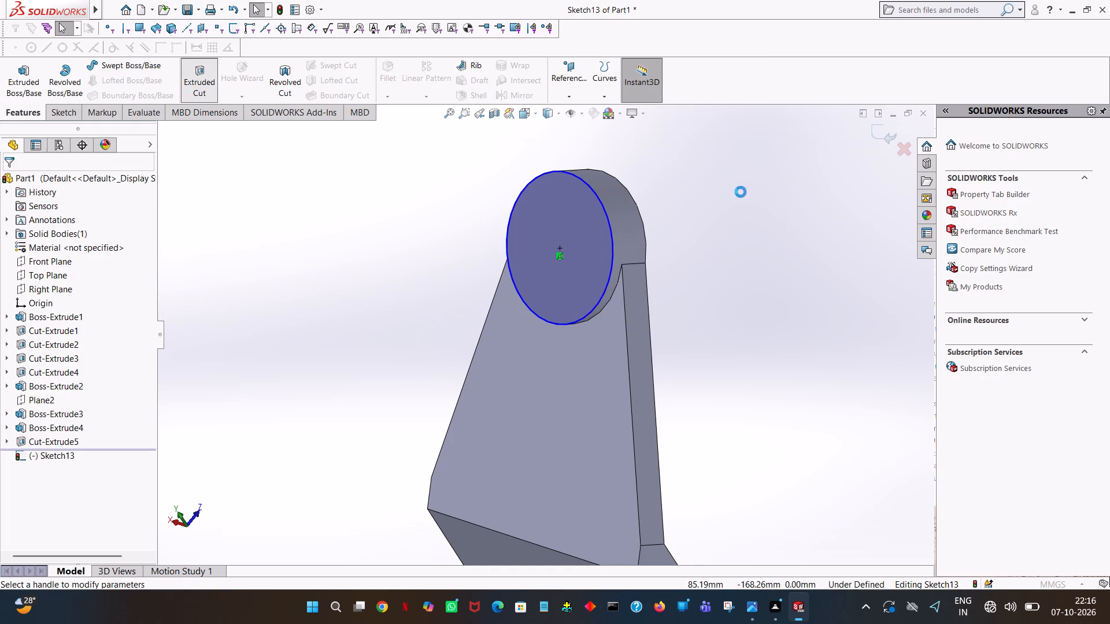
{"action": "middle_click_drag", "start_coordinate": [741, 192], "coordinate": [691, 214]}
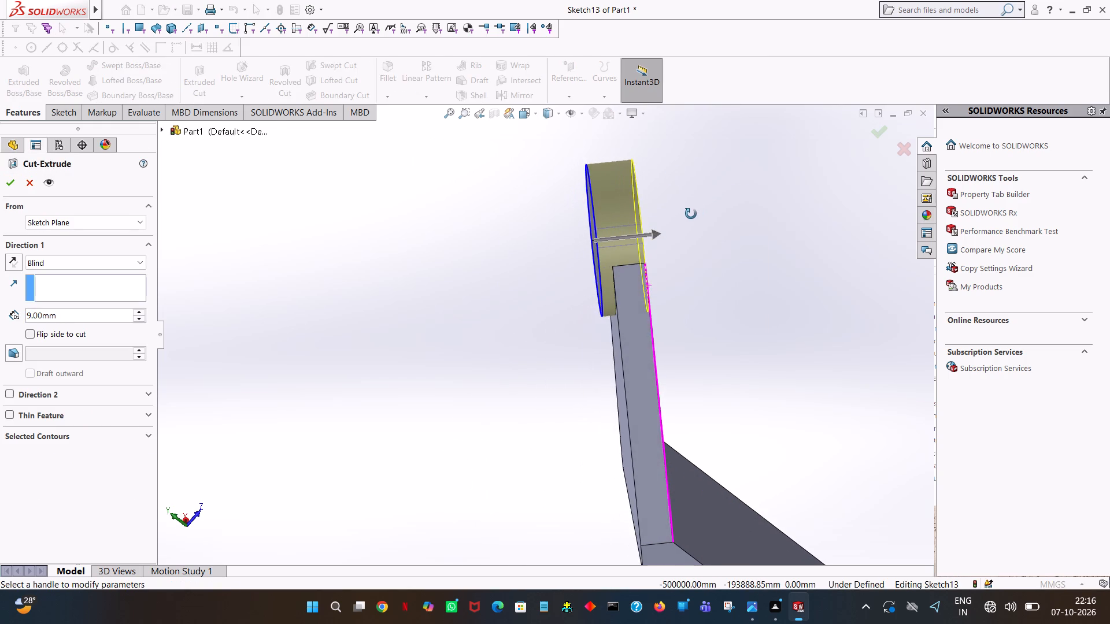
{"action": "middle_click_drag", "start_coordinate": [691, 214], "coordinate": [690, 217]}
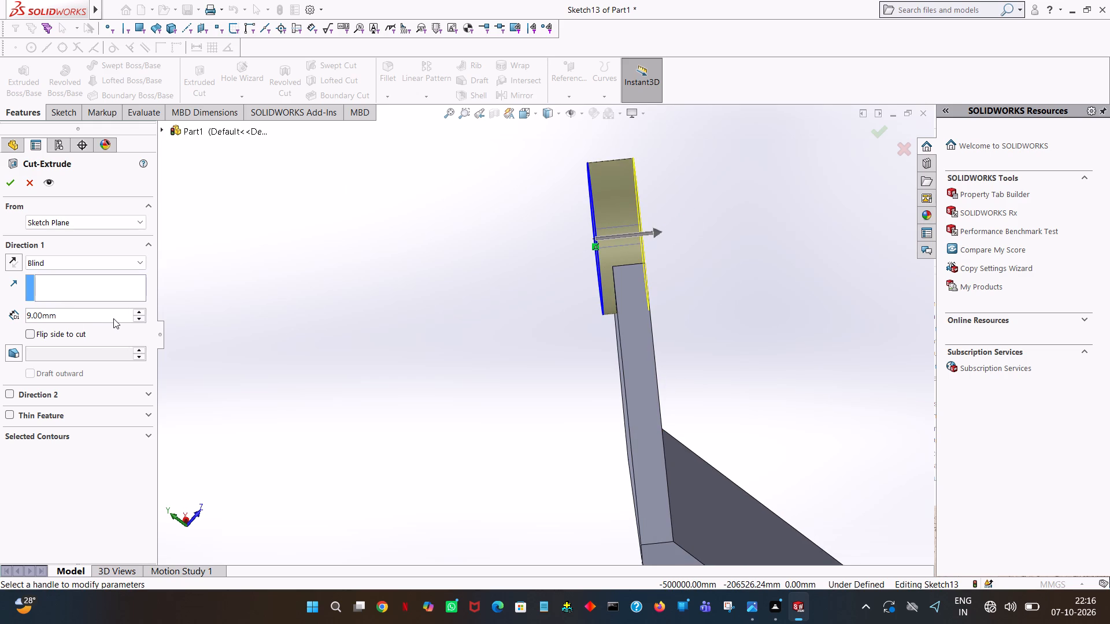
{"action": "double_click", "coordinate": [95, 317]}
{"action": "key", "text": "2"}
{"action": "left_click", "coordinate": [231, 282]}
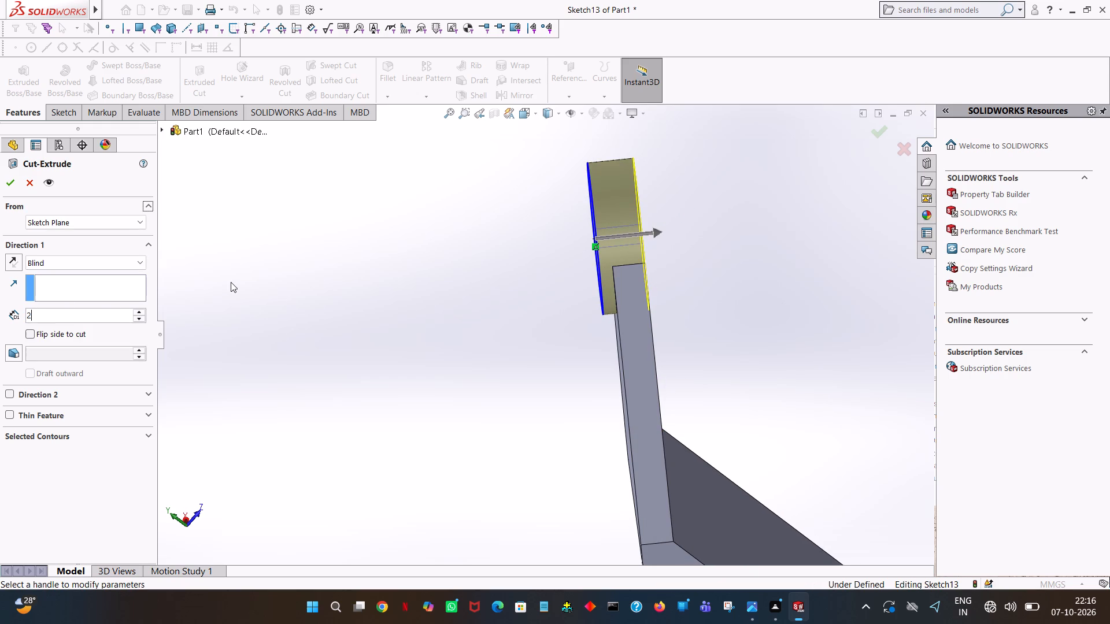
{"action": "middle_click_drag", "start_coordinate": [240, 262], "coordinate": [239, 232]}
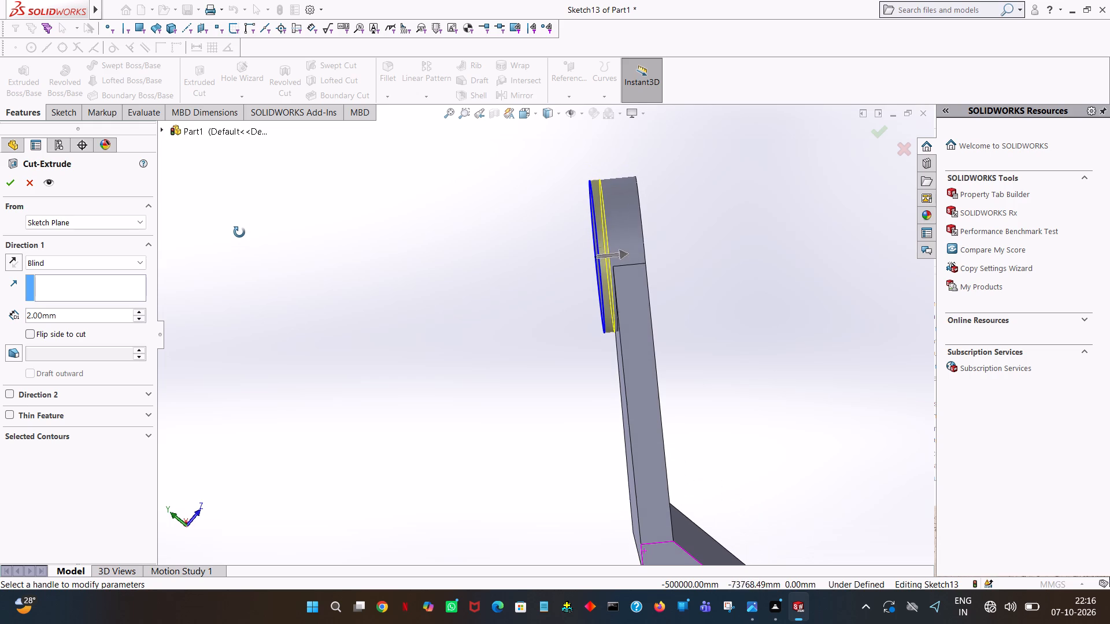
{"action": "middle_click_drag", "start_coordinate": [239, 232], "coordinate": [248, 290]}
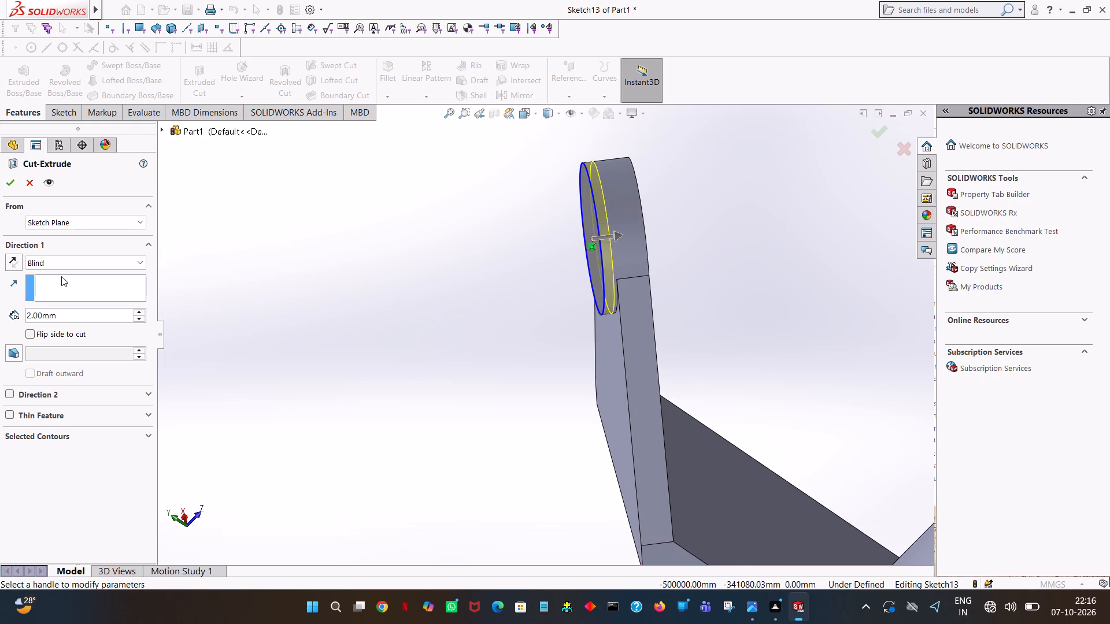
{"action": "left_click", "coordinate": [8, 181]}
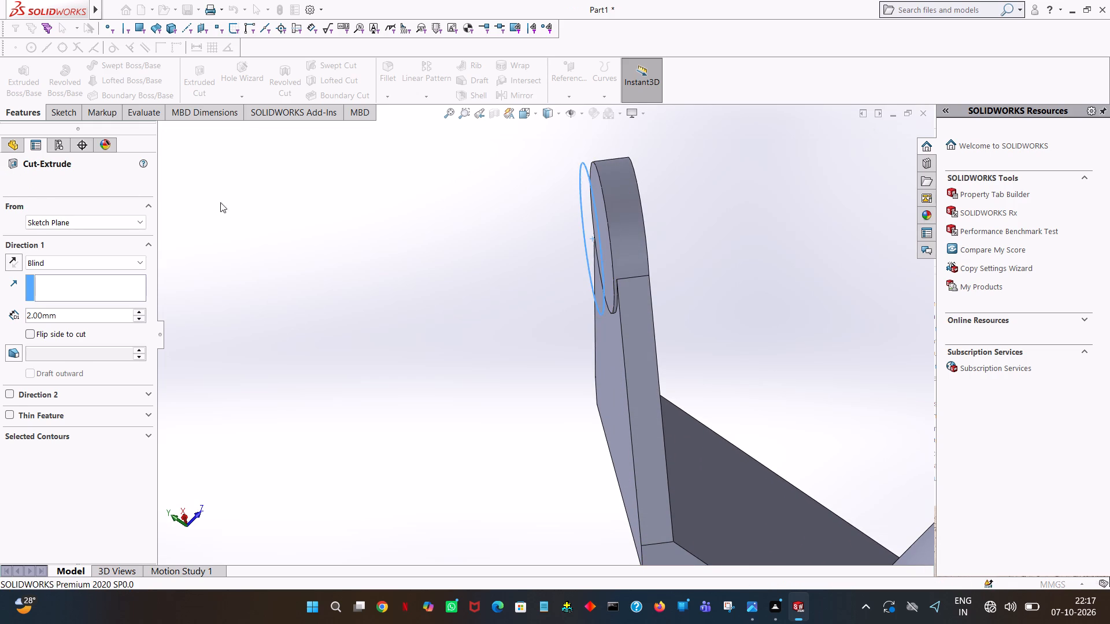
{"action": "left_click", "coordinate": [471, 258]}
Measure the tapered arm's thickness with a trial line across the side face's edge beside the round tab, and abandon the line.
{"action": "middle_click_drag", "start_coordinate": [520, 278], "coordinate": [529, 260]}
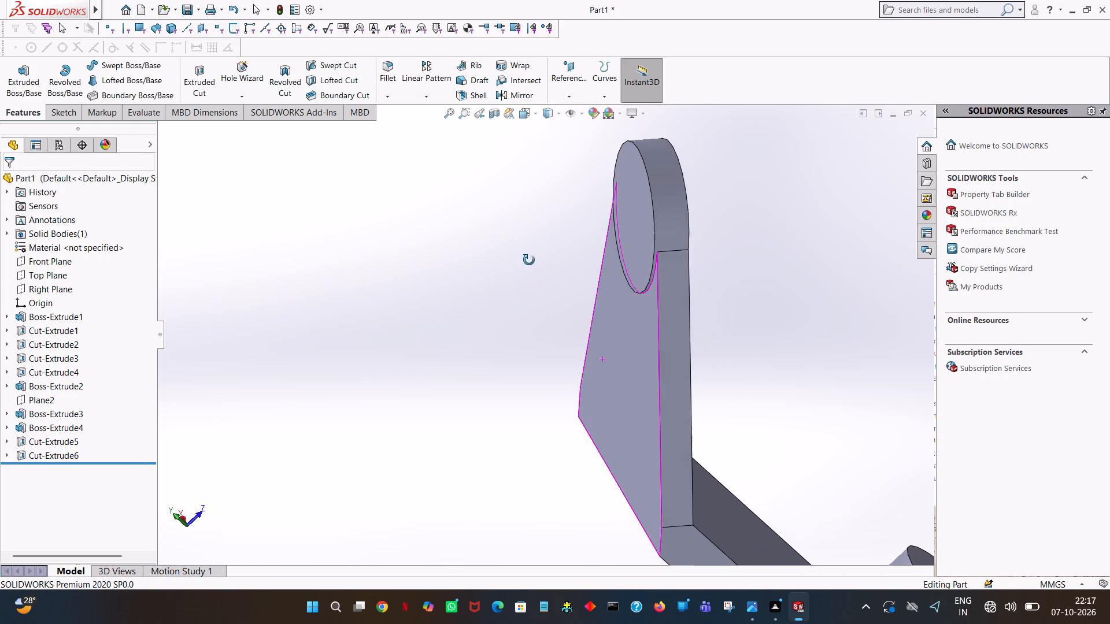
{"action": "middle_click_drag", "start_coordinate": [529, 260], "coordinate": [515, 232]}
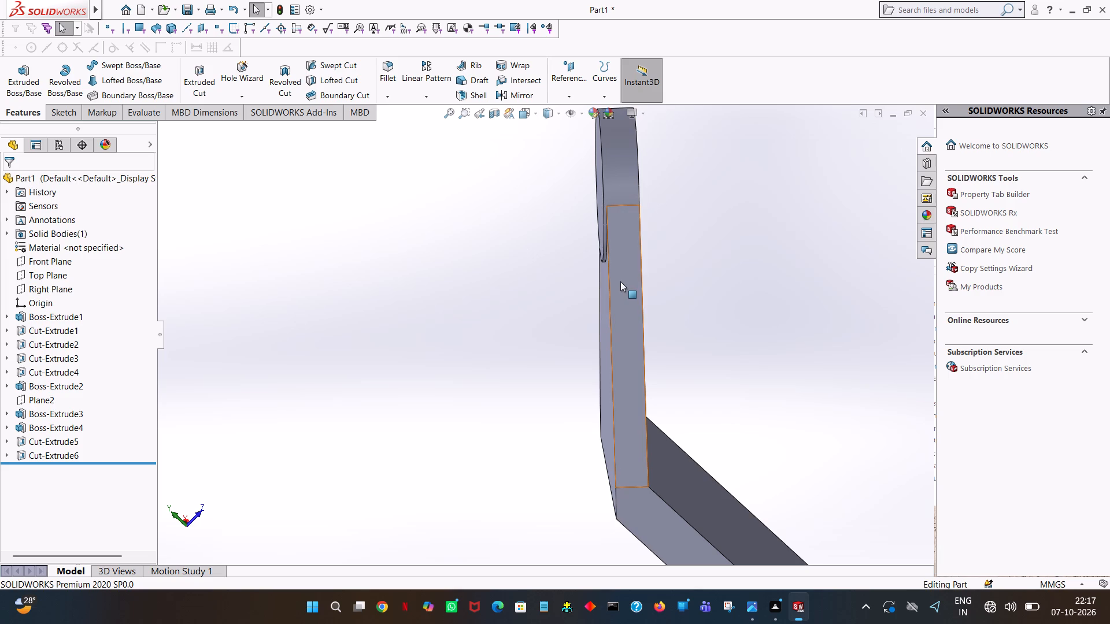
{"action": "scroll", "coordinate": [620, 282], "scroll_direction": "down", "scroll_amount": 4, "text": "ctrl"}
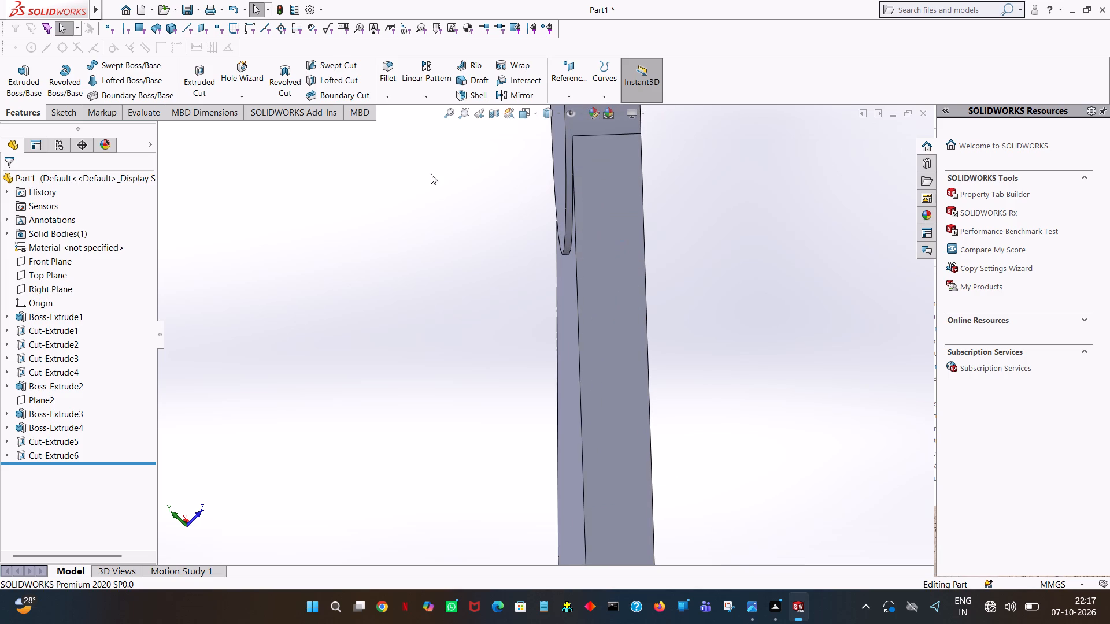
{"action": "left_click", "coordinate": [64, 109]}
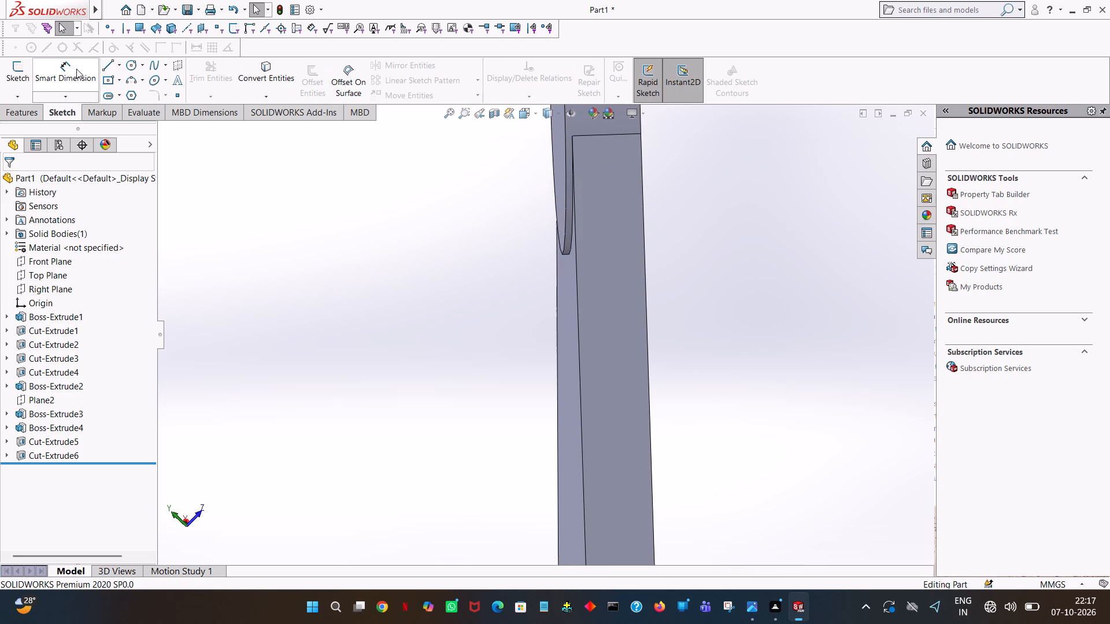
{"action": "left_click", "coordinate": [103, 63]}
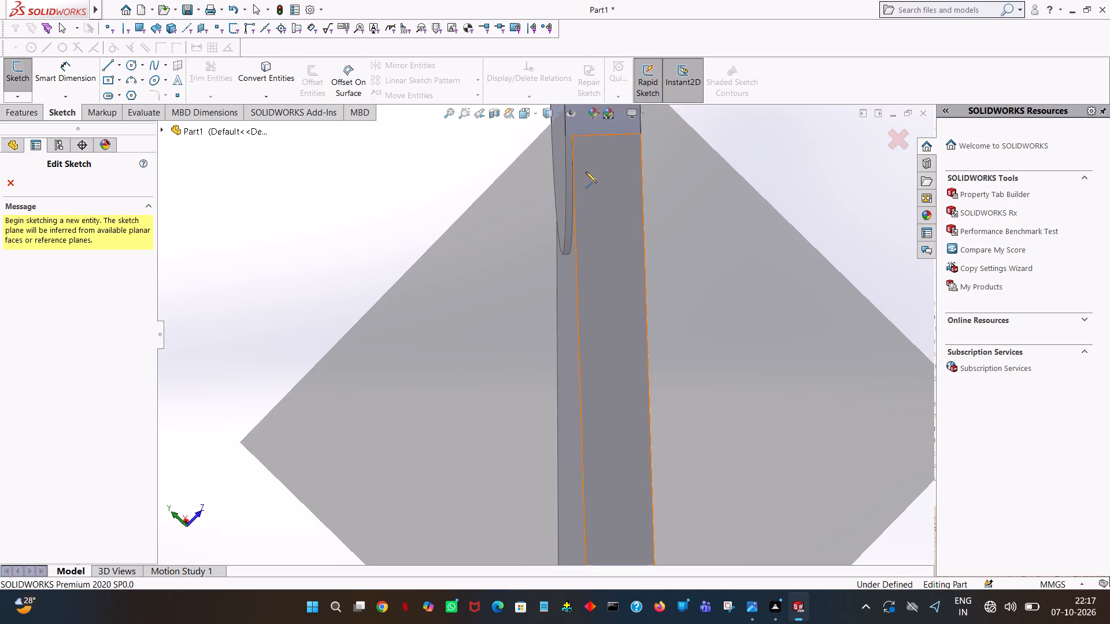
{"action": "left_click", "coordinate": [572, 135]}
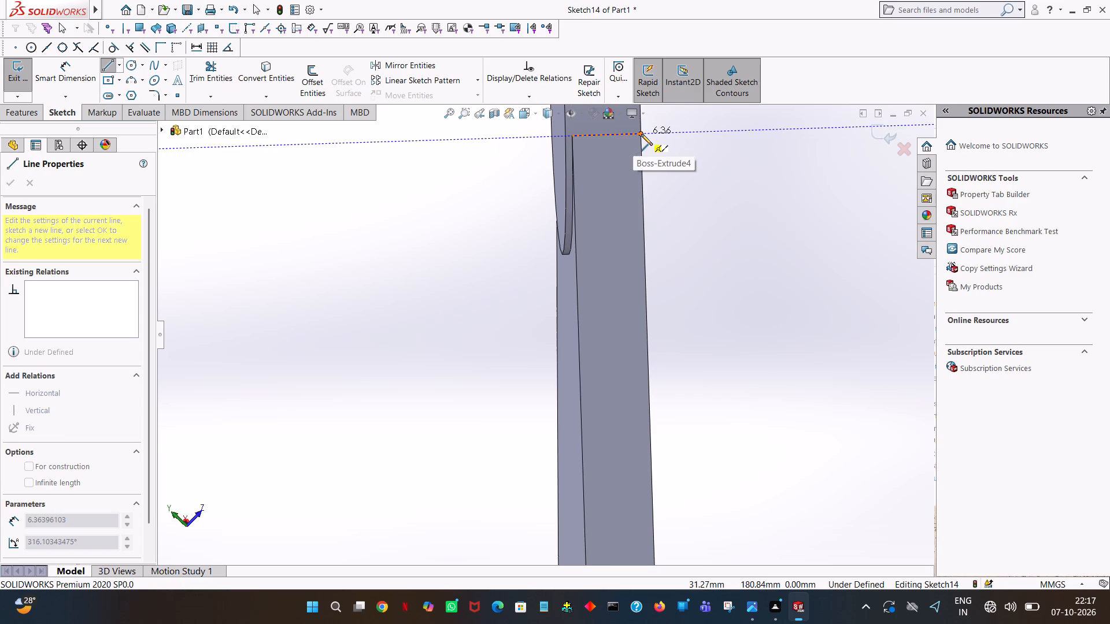
{"action": "scroll", "coordinate": [641, 134], "scroll_direction": "down", "scroll_amount": 4, "text": "ctrl"}
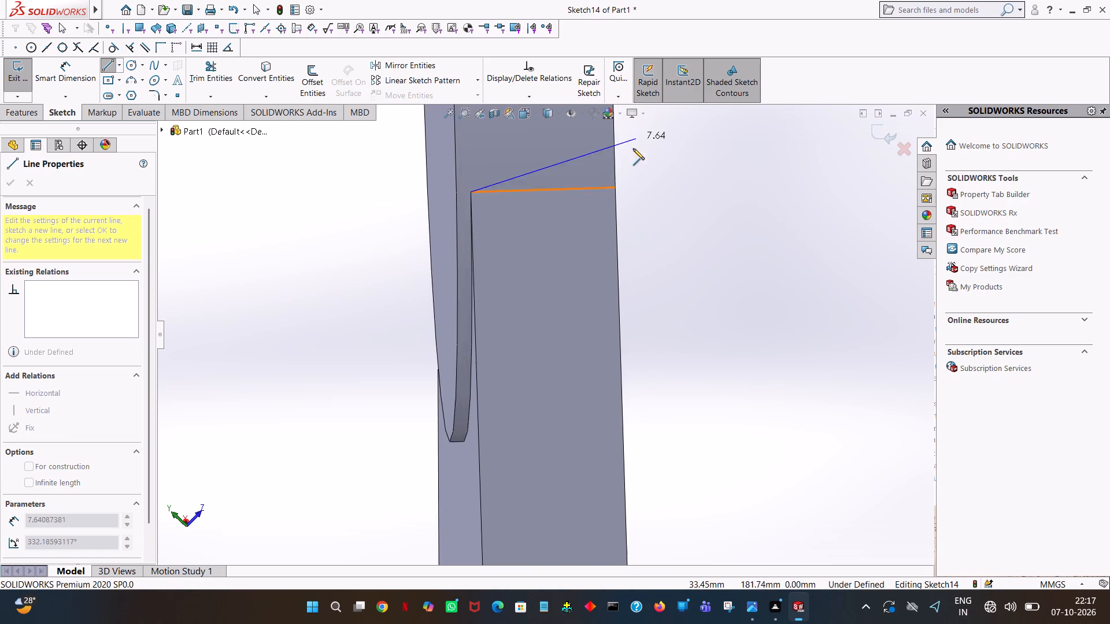
{"action": "scroll", "coordinate": [633, 148], "scroll_direction": "down", "scroll_amount": 1, "text": "ctrl"}
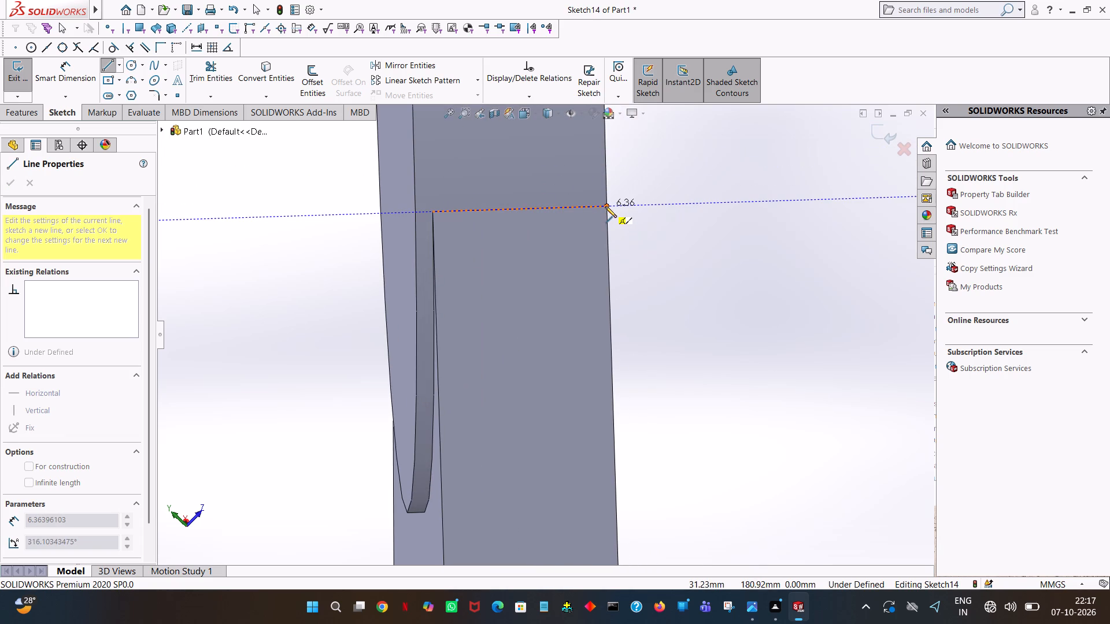
{"action": "right_click", "coordinate": [583, 215]}
{"action": "left_click", "coordinate": [604, 221]}
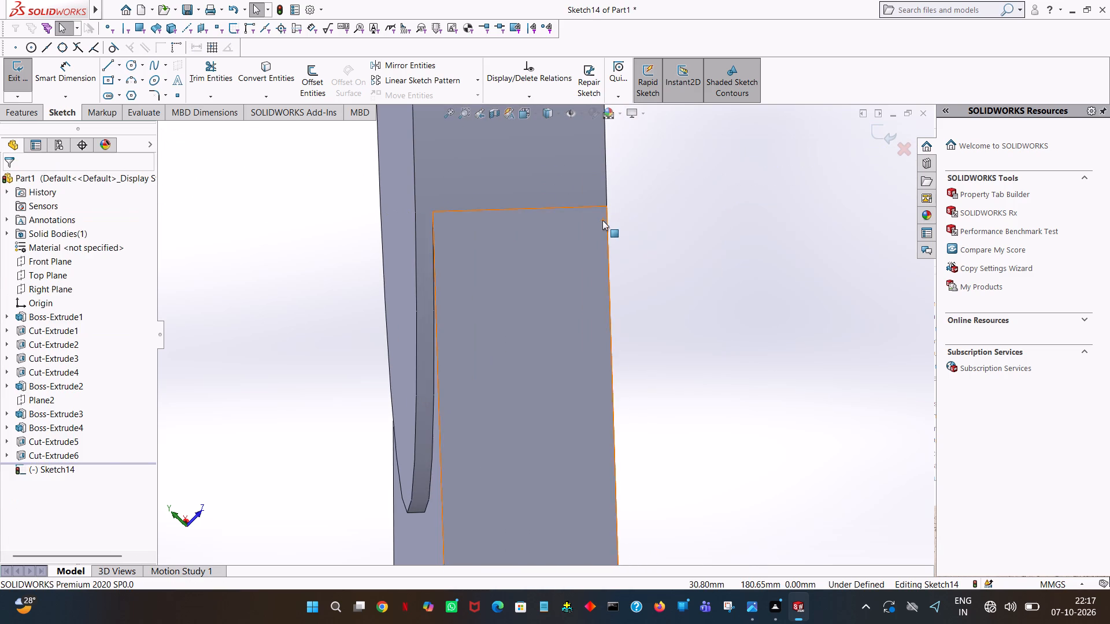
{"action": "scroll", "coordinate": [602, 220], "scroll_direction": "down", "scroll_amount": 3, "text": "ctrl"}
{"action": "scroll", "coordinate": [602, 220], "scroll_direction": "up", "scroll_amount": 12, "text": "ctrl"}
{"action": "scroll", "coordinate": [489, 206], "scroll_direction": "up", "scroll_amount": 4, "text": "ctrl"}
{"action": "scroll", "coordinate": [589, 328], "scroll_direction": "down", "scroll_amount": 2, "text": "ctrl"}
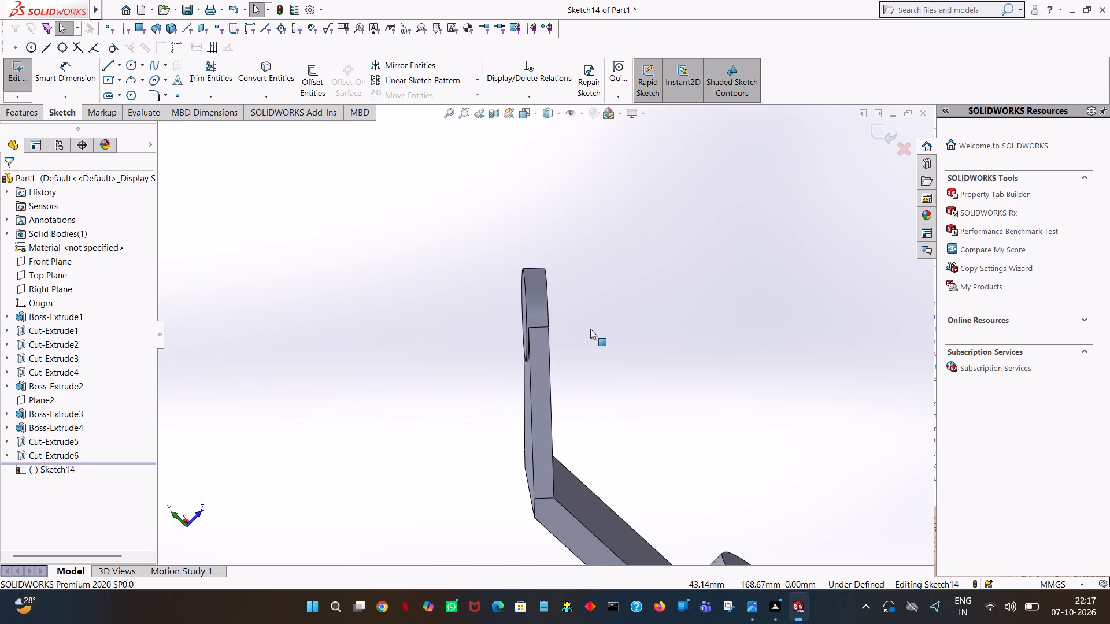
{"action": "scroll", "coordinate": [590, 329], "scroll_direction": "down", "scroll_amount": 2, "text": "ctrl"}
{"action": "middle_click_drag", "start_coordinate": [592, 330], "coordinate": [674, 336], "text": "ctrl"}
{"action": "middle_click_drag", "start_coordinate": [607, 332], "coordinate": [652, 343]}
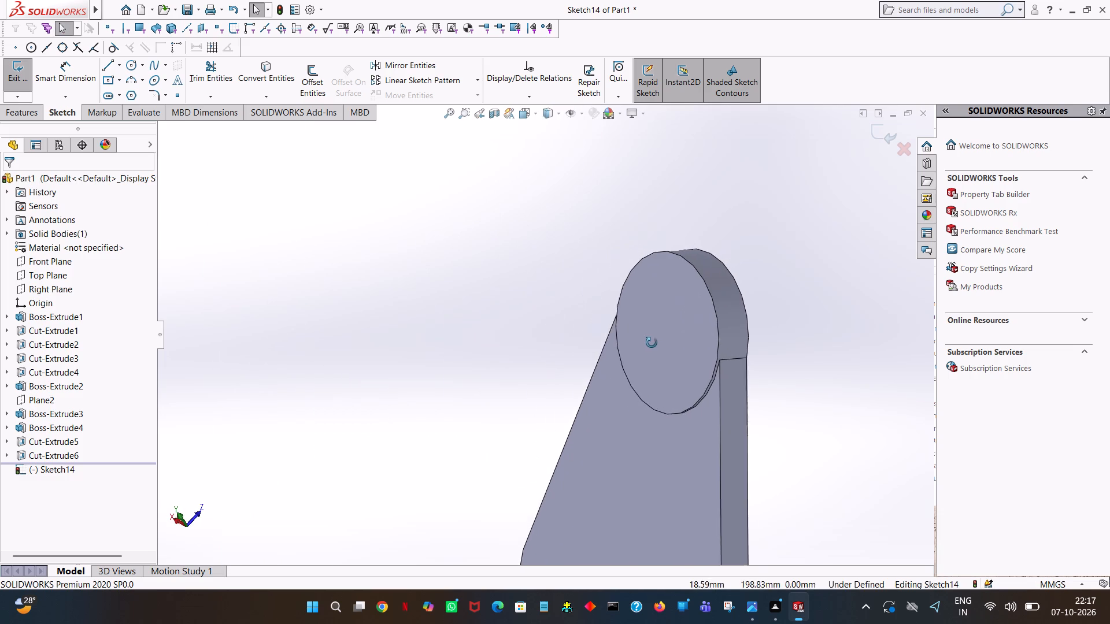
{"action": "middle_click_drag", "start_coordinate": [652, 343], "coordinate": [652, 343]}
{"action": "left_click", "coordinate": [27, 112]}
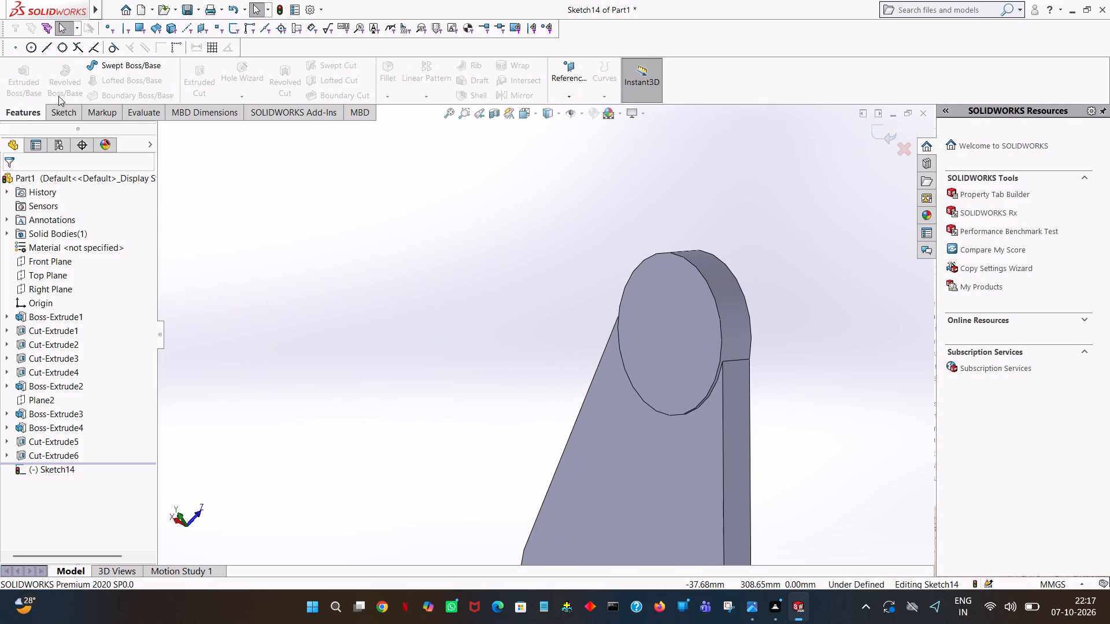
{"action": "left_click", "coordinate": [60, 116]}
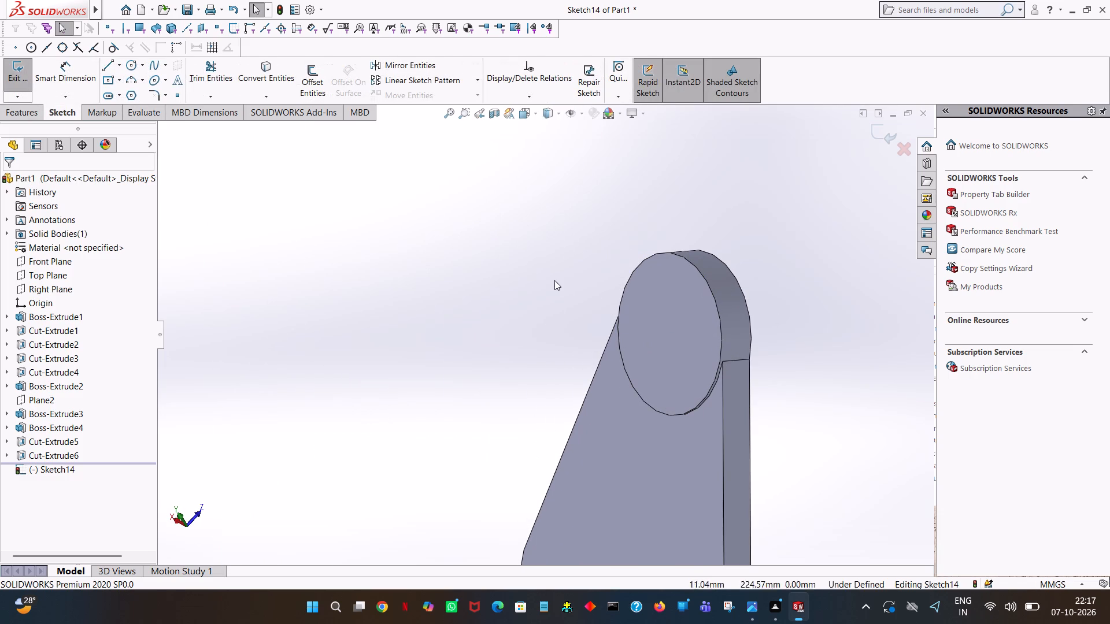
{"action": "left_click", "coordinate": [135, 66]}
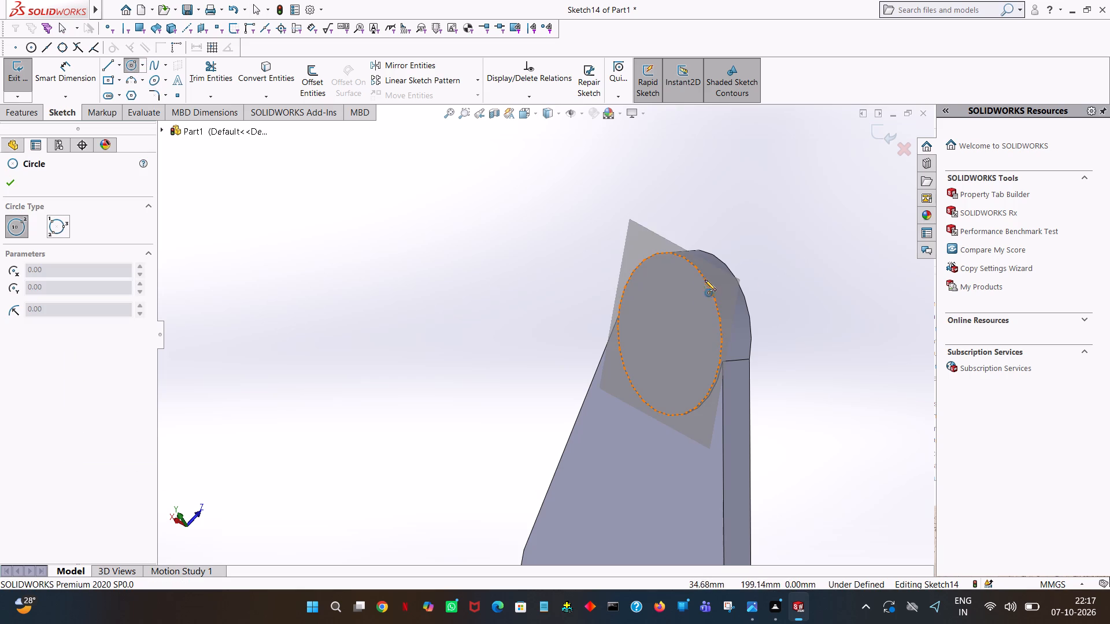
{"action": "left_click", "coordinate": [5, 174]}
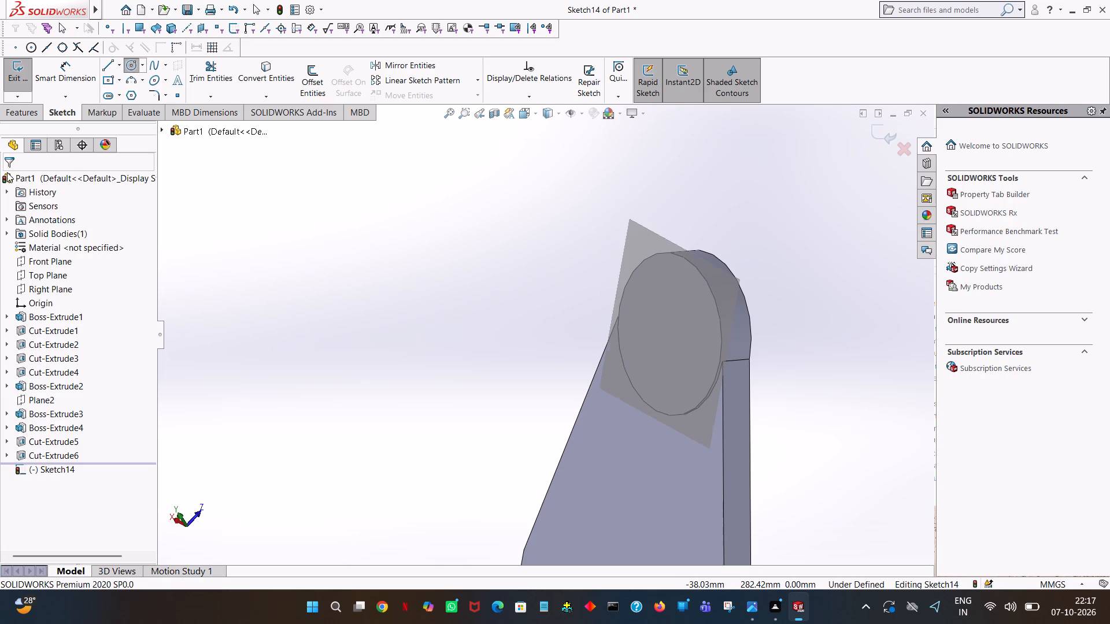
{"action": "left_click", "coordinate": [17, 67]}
Start an extruded cut sketch on the round tab's face and draw a concentric 15 mm radius circle matching its outline.
{"action": "left_click", "coordinate": [7, 112]}
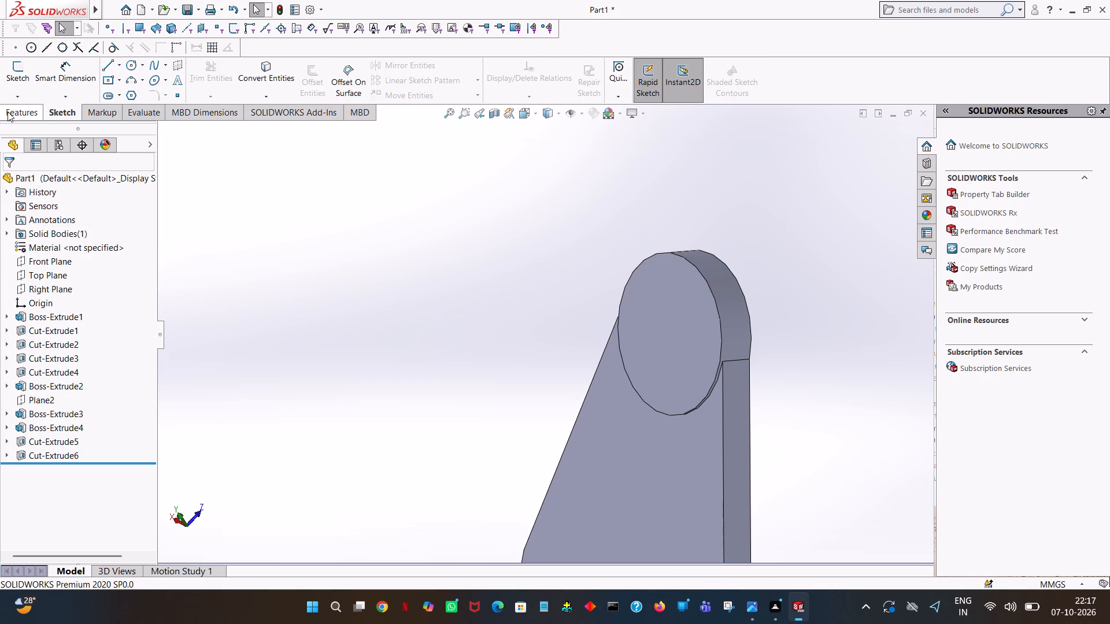
{"action": "left_click", "coordinate": [197, 74]}
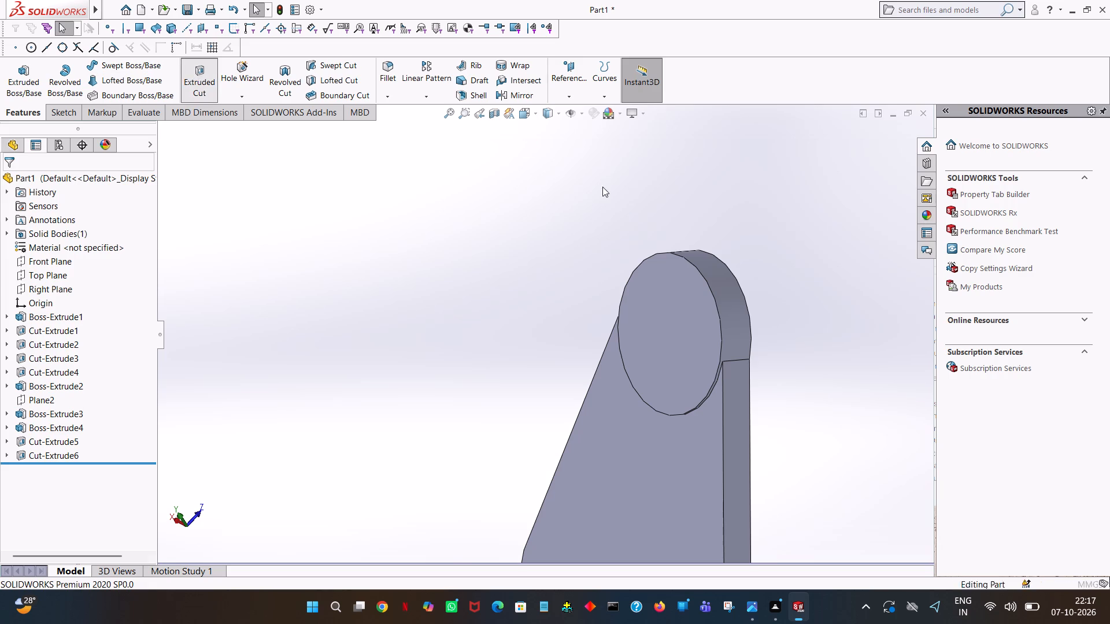
{"action": "left_click", "coordinate": [688, 316]}
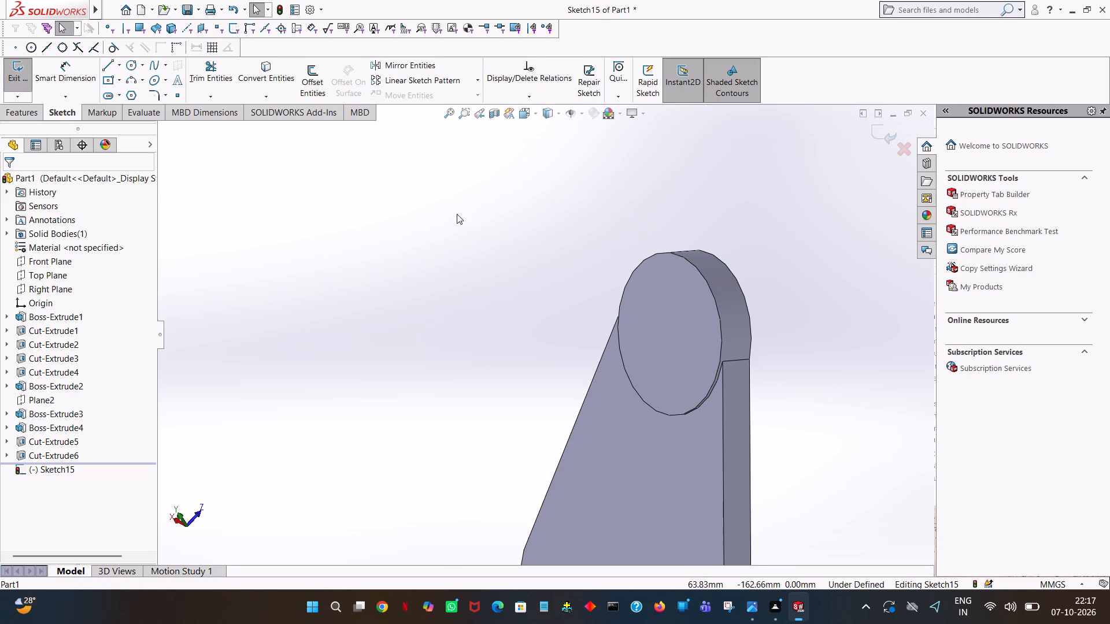
{"action": "left_click", "coordinate": [137, 62]}
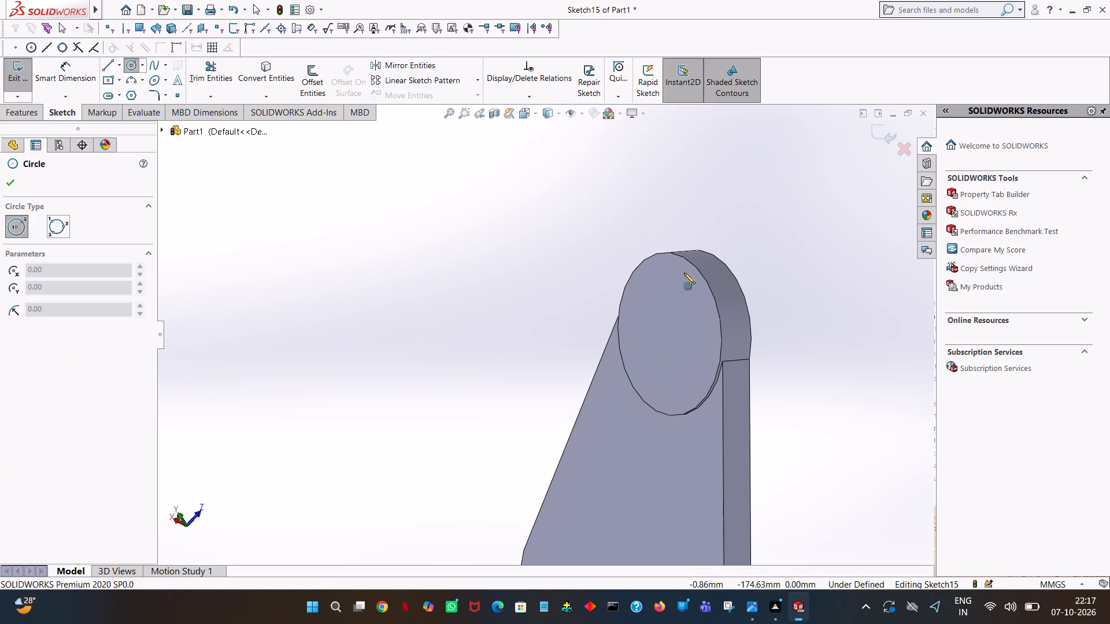
{"action": "left_click", "coordinate": [669, 333]}
{"action": "left_click", "coordinate": [710, 291]}
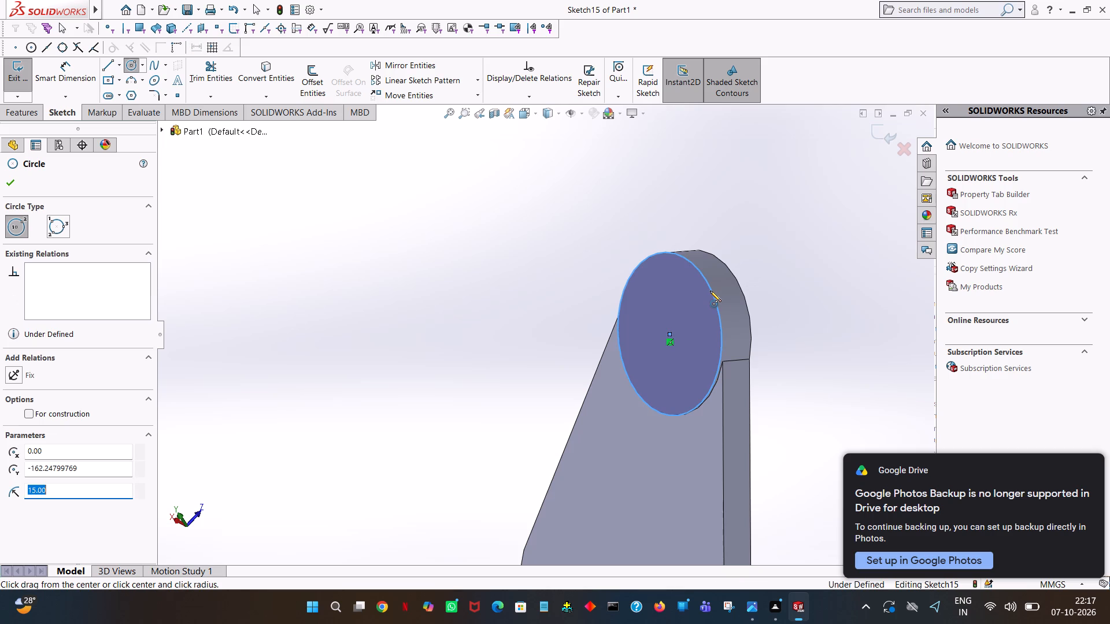
{"action": "left_click", "coordinate": [3, 181]}
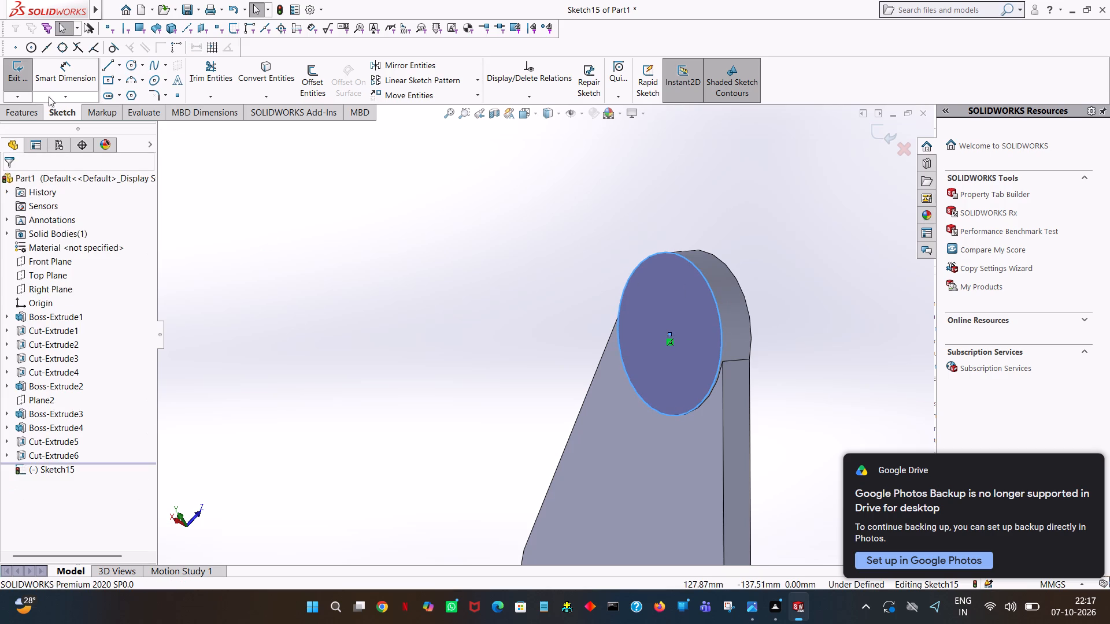
Extrude-cut the circle as a blind cut 16 mm deep, removing the round tab through the arm's full thickness.
{"action": "left_click", "coordinate": [34, 114]}
{"action": "left_click", "coordinate": [194, 86]}
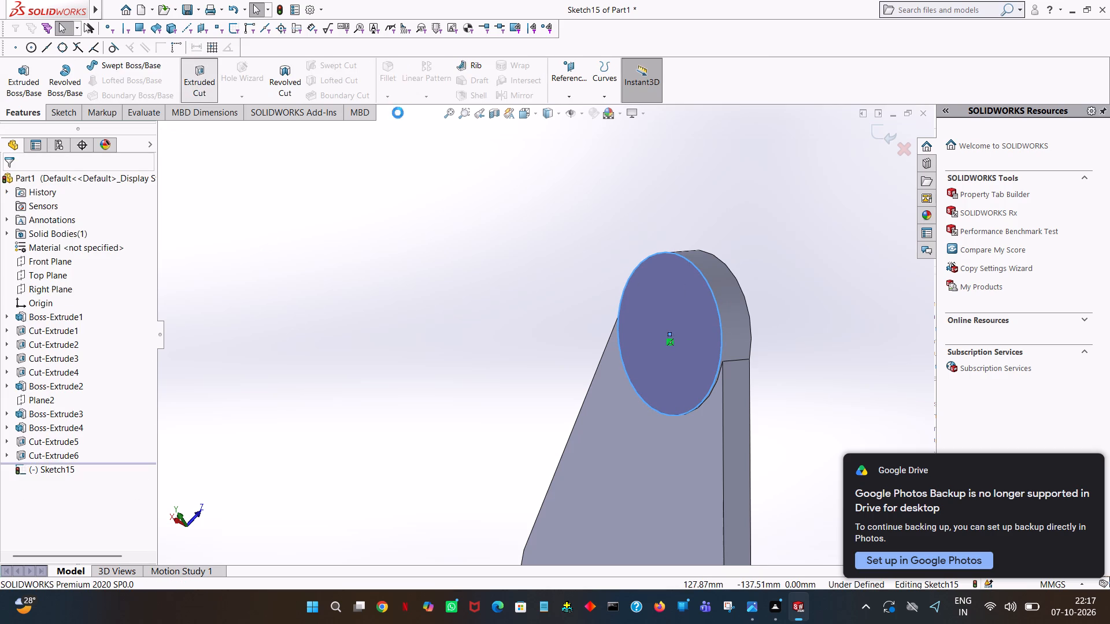
{"action": "middle_click_drag", "start_coordinate": [606, 133], "coordinate": [568, 133]}
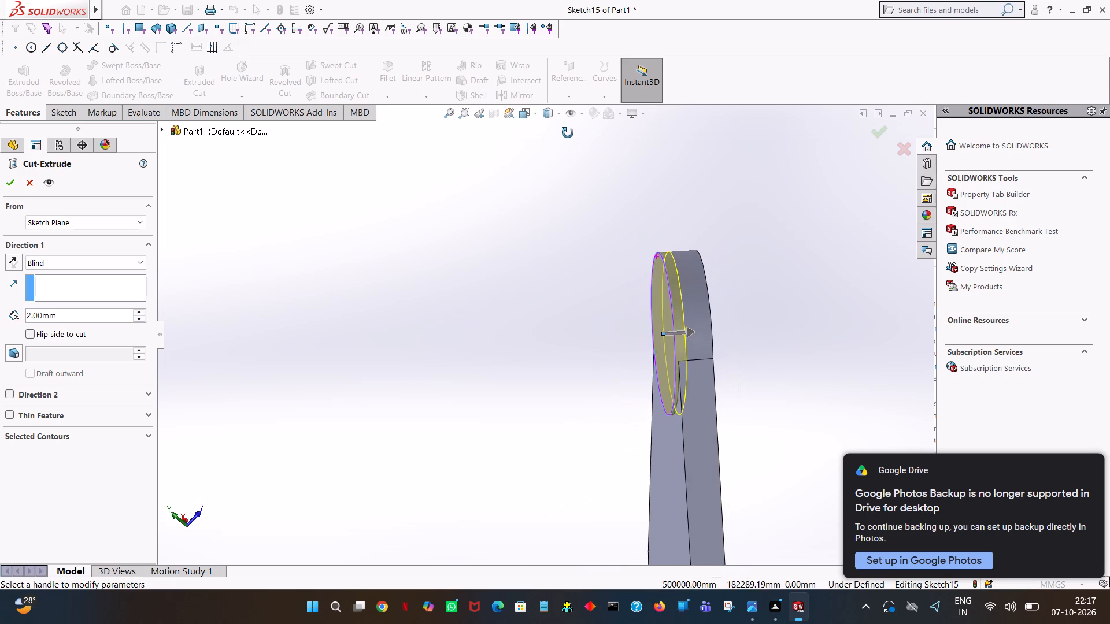
{"action": "middle_click_drag", "start_coordinate": [568, 133], "coordinate": [556, 133]}
{"action": "double_click", "coordinate": [59, 311]}
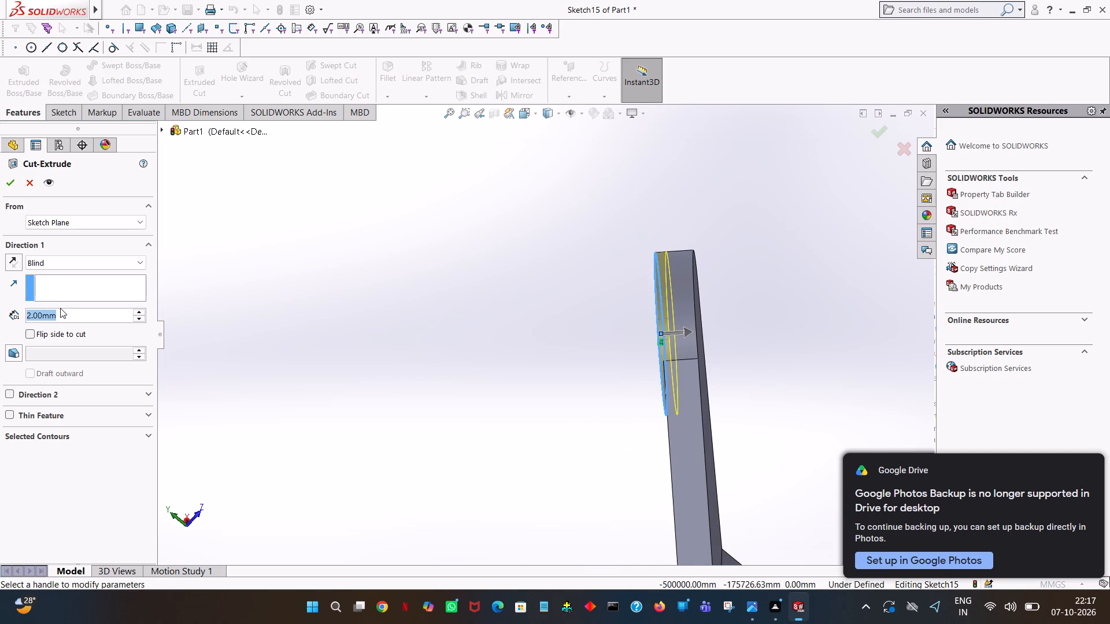
{"action": "type", "text": "6."}
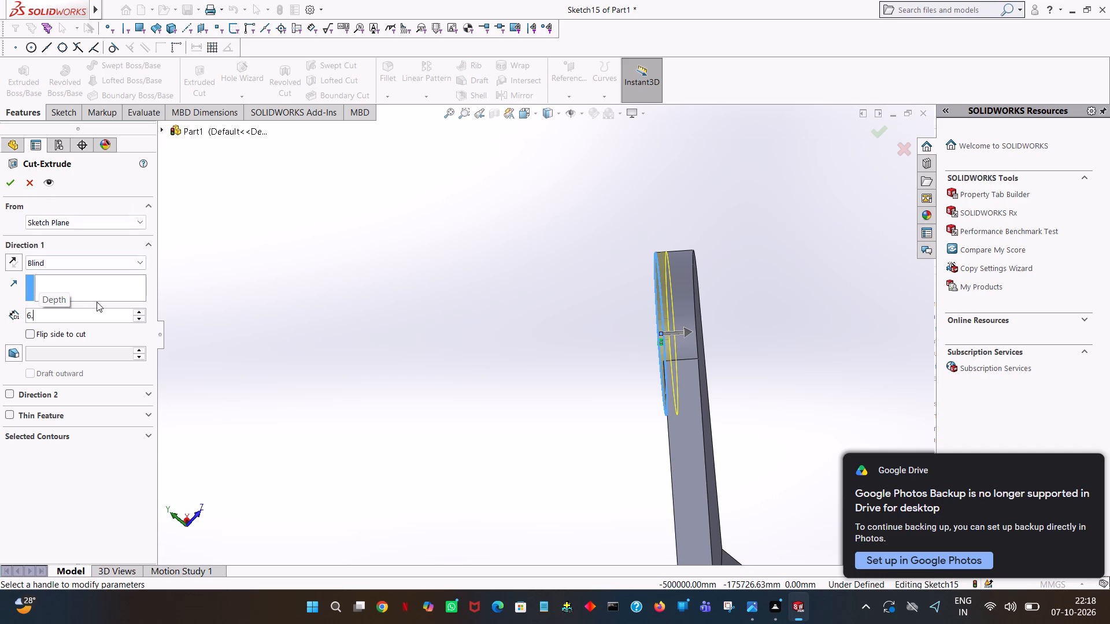
{"action": "left_click", "coordinate": [138, 309]}
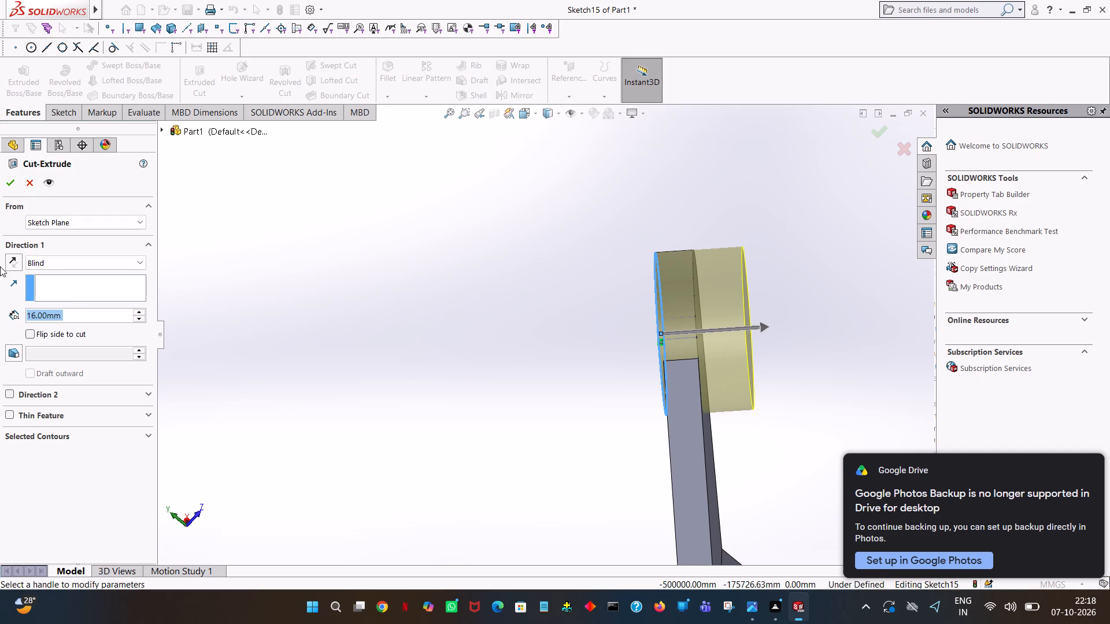
{"action": "left_click", "coordinate": [4, 176]}
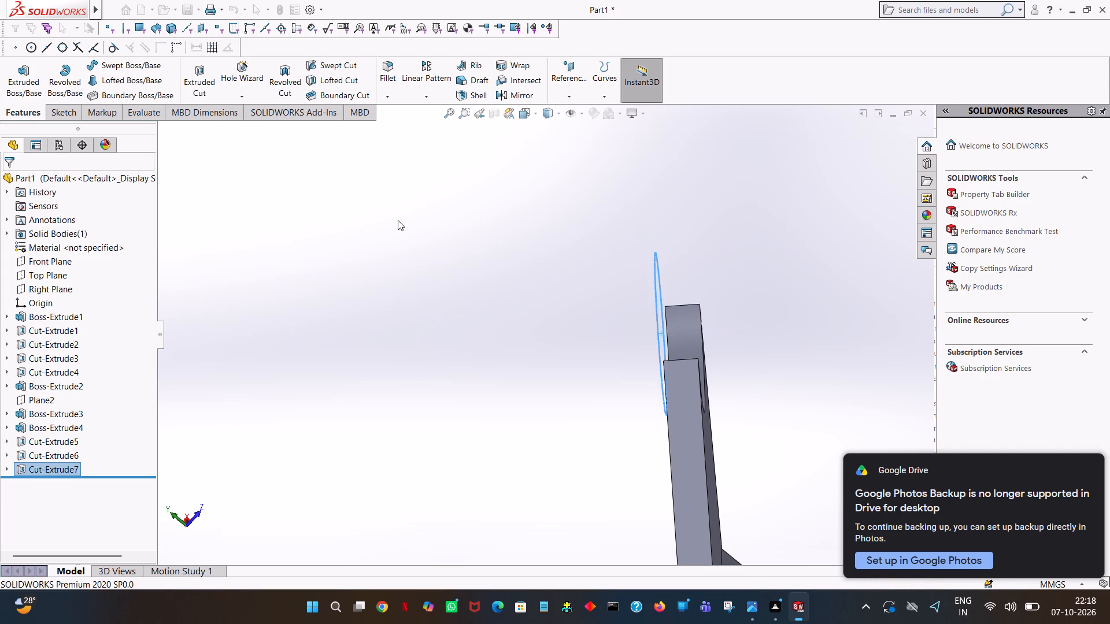
{"action": "left_click", "coordinate": [399, 221]}
Start an extruded boss sketch on the arm's opposite broad face and draw a 15 mm radius circle concentric with the circular notch.
{"action": "middle_click_drag", "start_coordinate": [399, 221], "coordinate": [343, 279]}
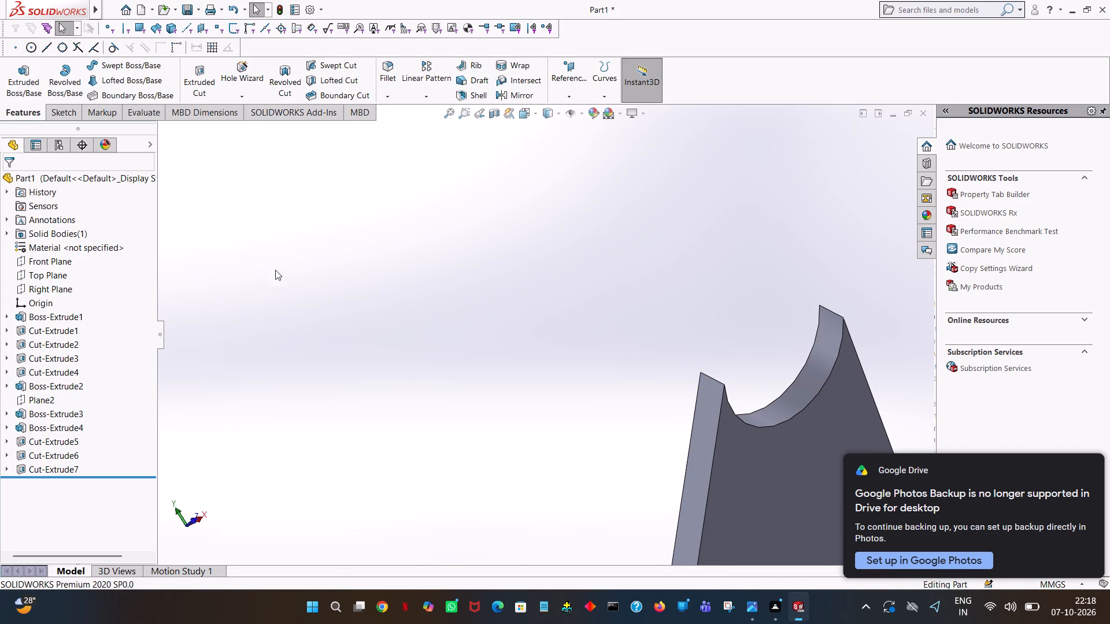
{"action": "left_click", "coordinate": [27, 86]}
{"action": "left_click", "coordinate": [803, 428]}
{"action": "key", "text": "space"}
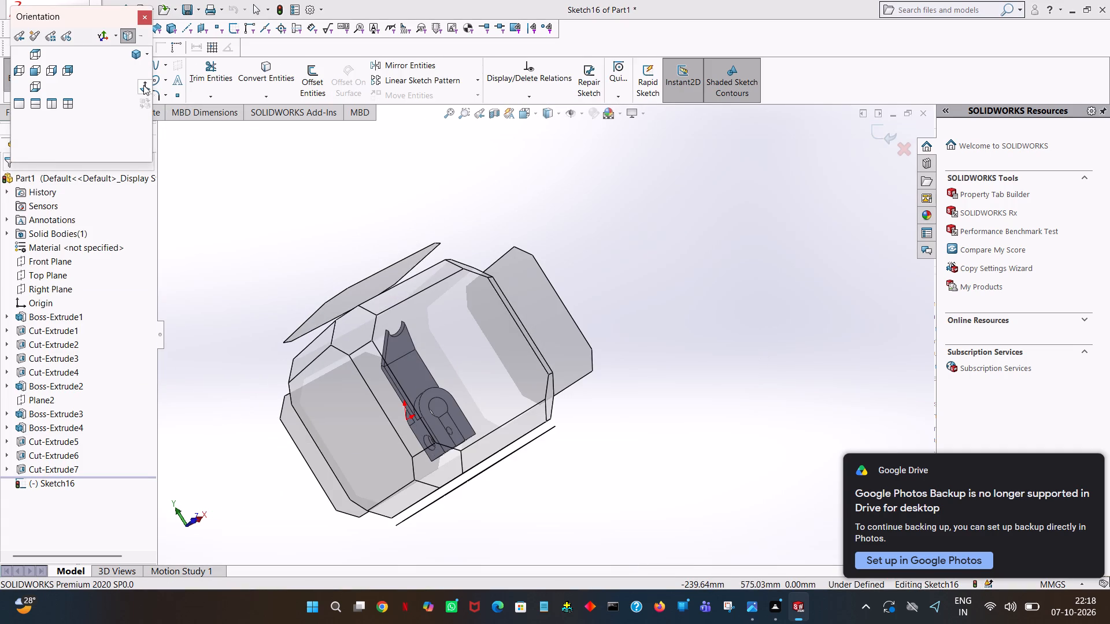
{"action": "left_click", "coordinate": [143, 85]}
{"action": "left_click", "coordinate": [131, 65]}
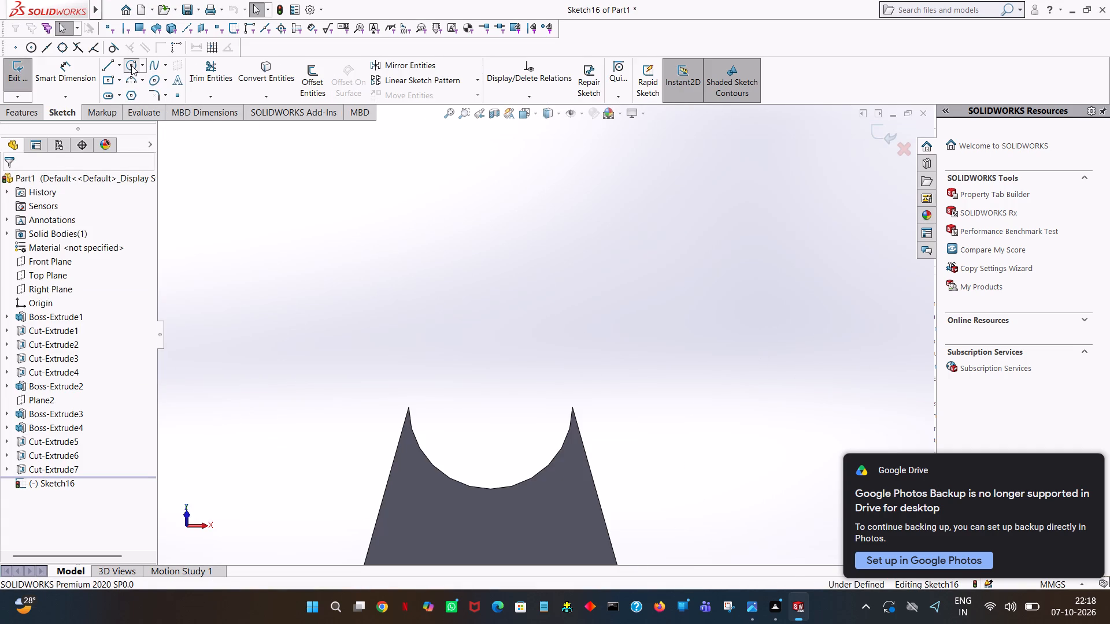
{"action": "left_click", "coordinate": [489, 406]}
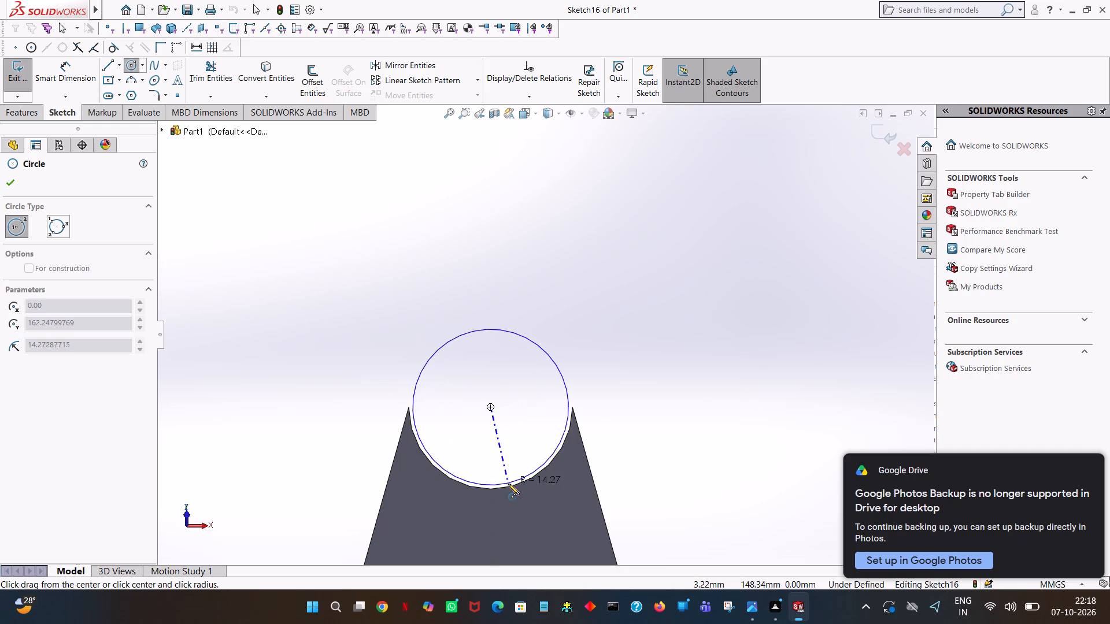
{"action": "left_click", "coordinate": [508, 486]}
{"action": "right_click", "coordinate": [508, 486]}
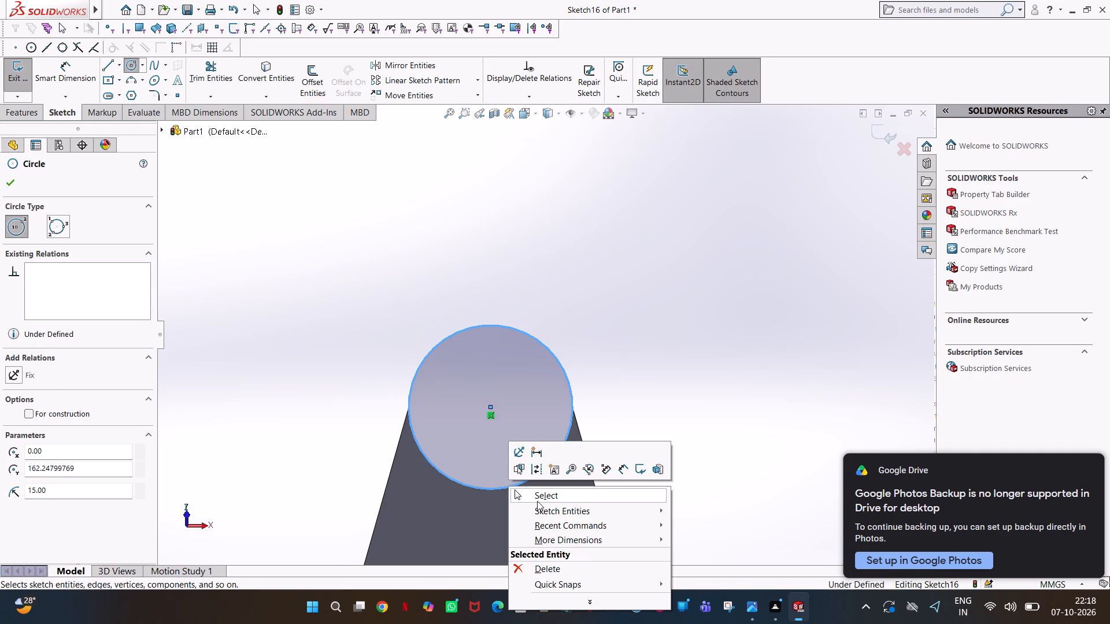
{"action": "left_click", "coordinate": [537, 501]}
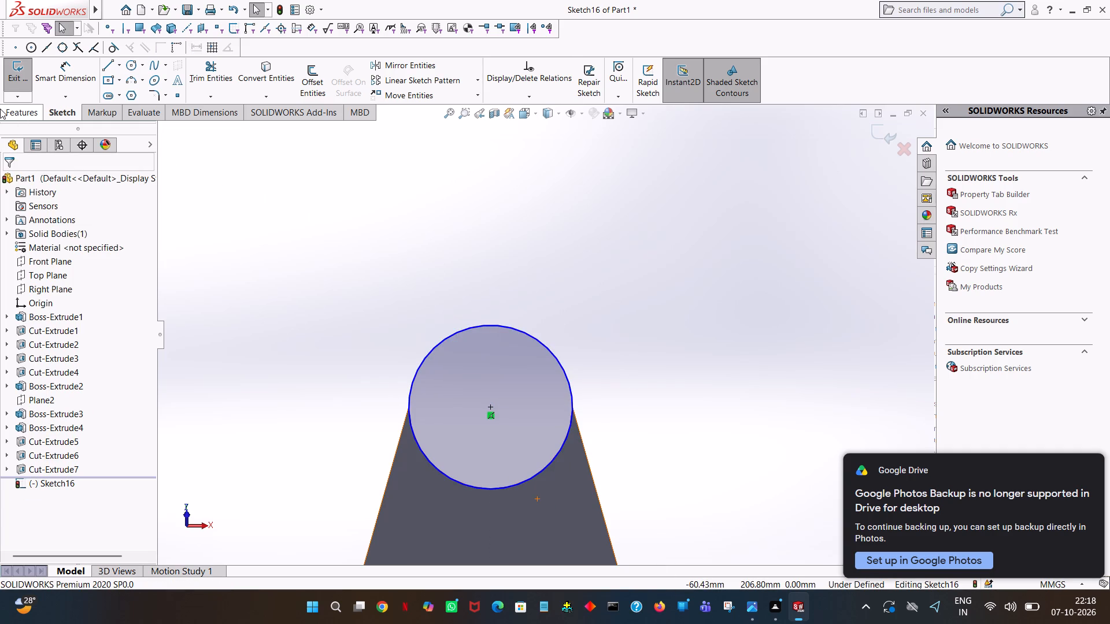
Extrude the 15 mm radius circle as a blind boss 6.36 mm deep, reversed into the arm's thickness and merged with the body.
{"action": "left_click", "coordinate": [0, 109]}
{"action": "left_click", "coordinate": [17, 98]}
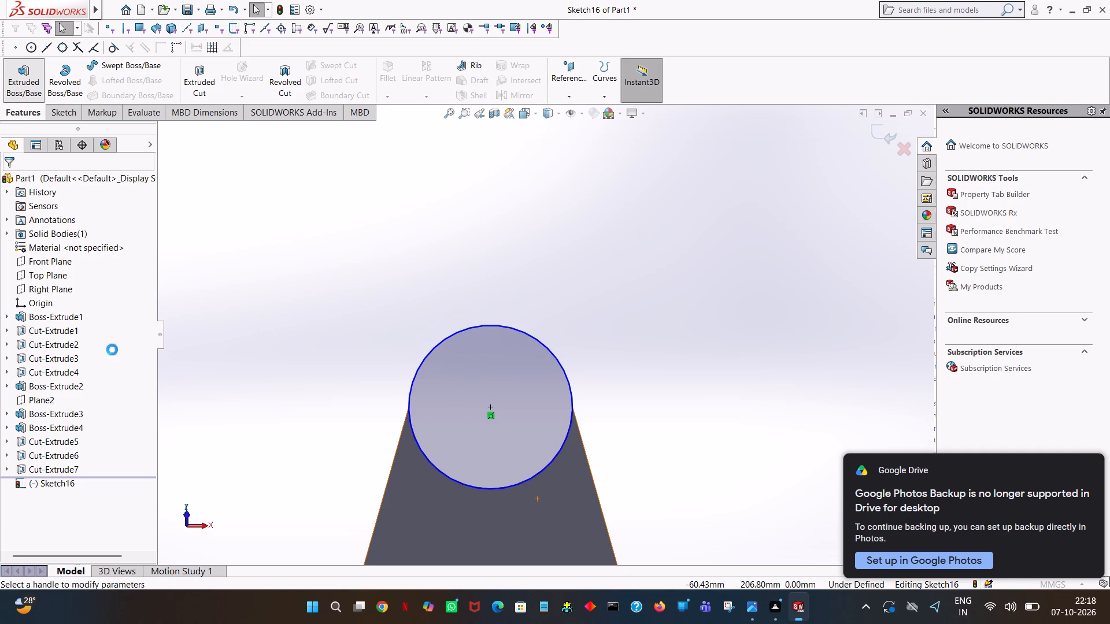
{"action": "type", "text": "6.36"}
{"action": "key", "text": "Return"}
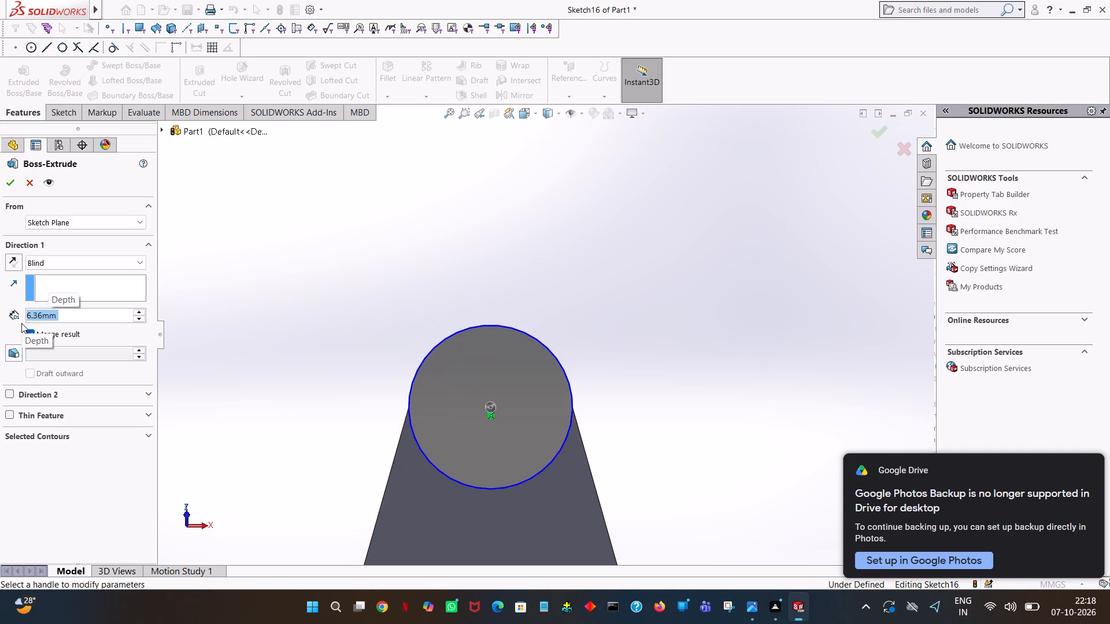
{"action": "middle_click_drag", "start_coordinate": [364, 276], "coordinate": [465, 279]}
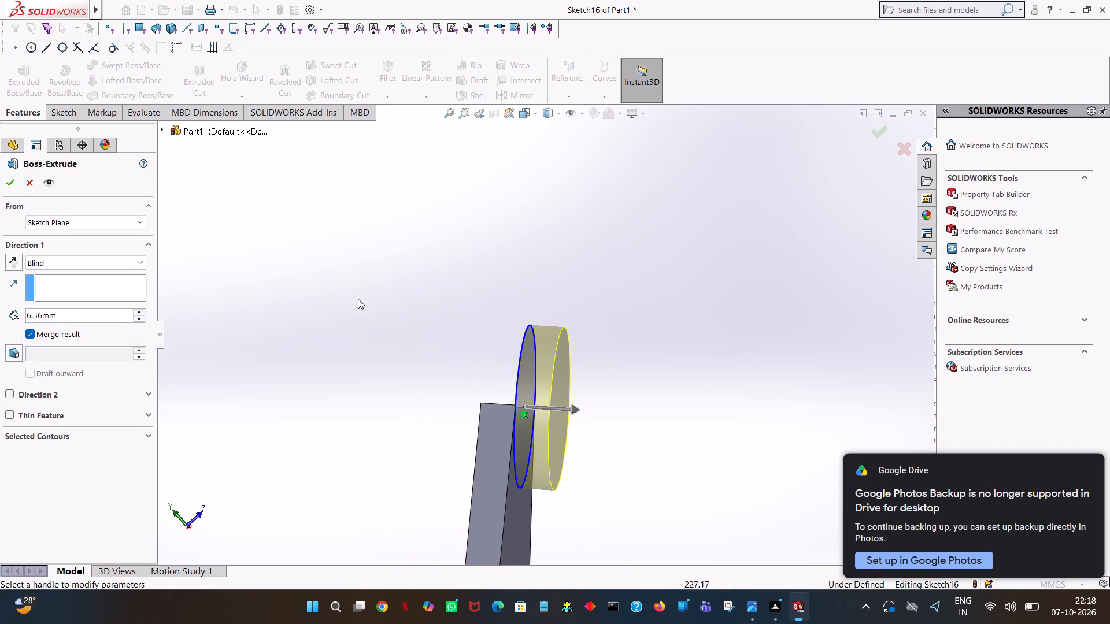
{"action": "left_click", "coordinate": [11, 262]}
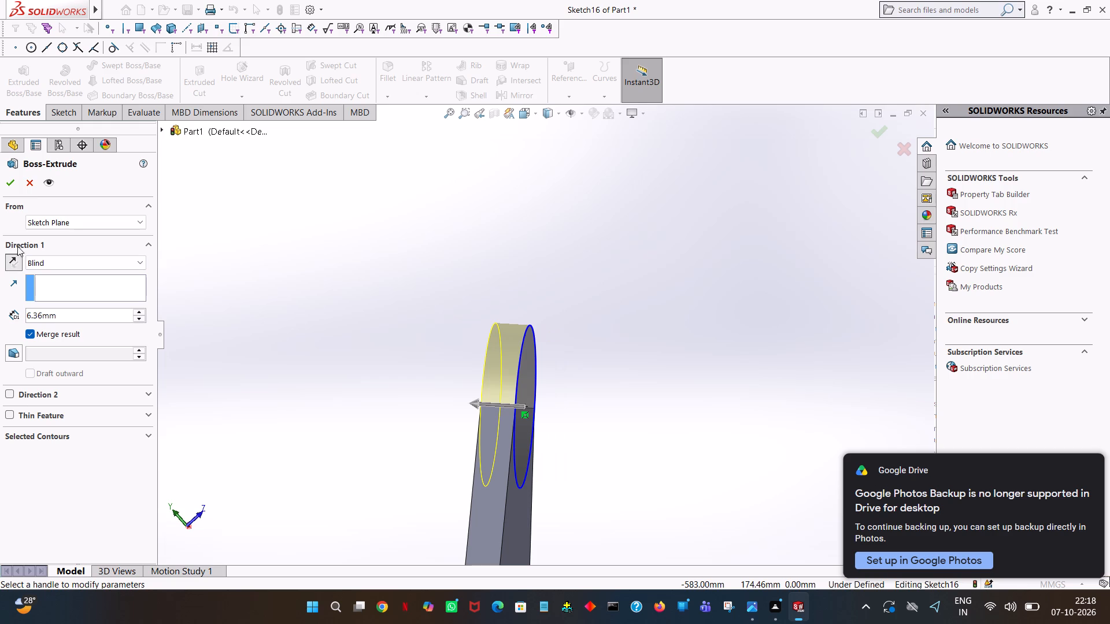
{"action": "left_click", "coordinate": [9, 194]}
{"action": "left_click", "coordinate": [9, 187]}
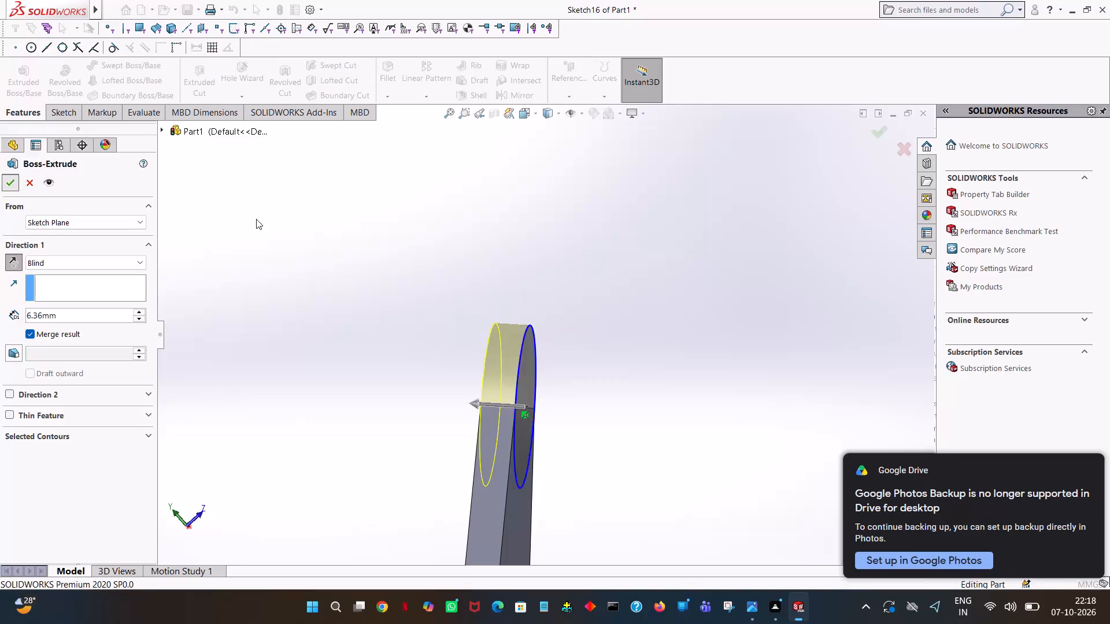
{"action": "left_click", "coordinate": [257, 220]}
Start an extruded cut sketch on the arm tip's broad face and draw a 7.5 mm radius circle concentric with the rounded end.
{"action": "middle_click_drag", "start_coordinate": [287, 229], "coordinate": [341, 246]}
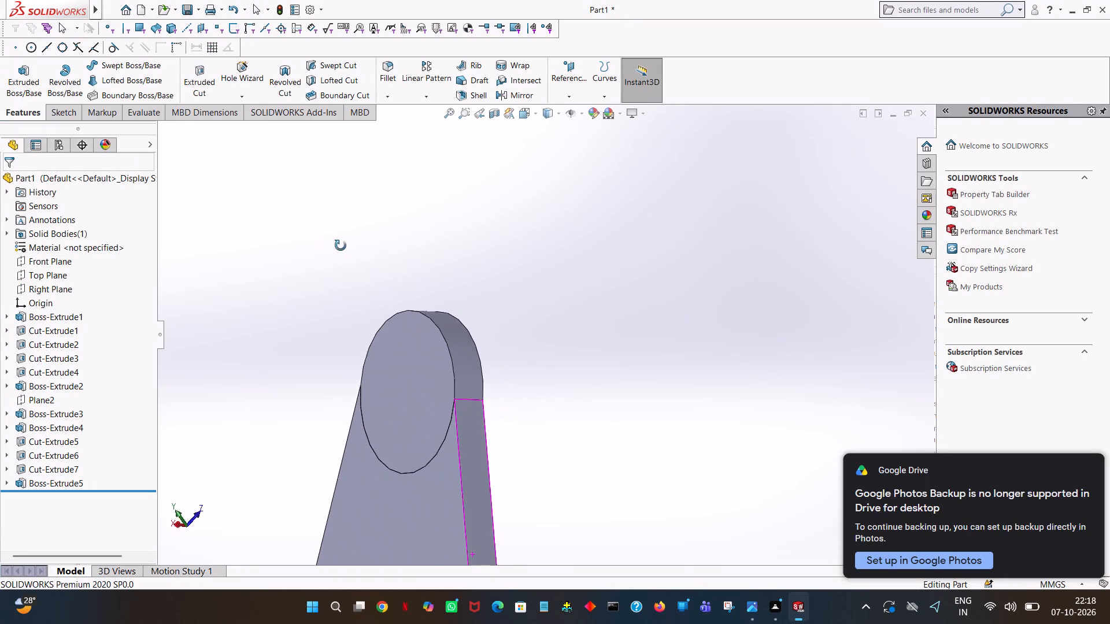
{"action": "middle_click_drag", "start_coordinate": [341, 246], "coordinate": [504, 276]}
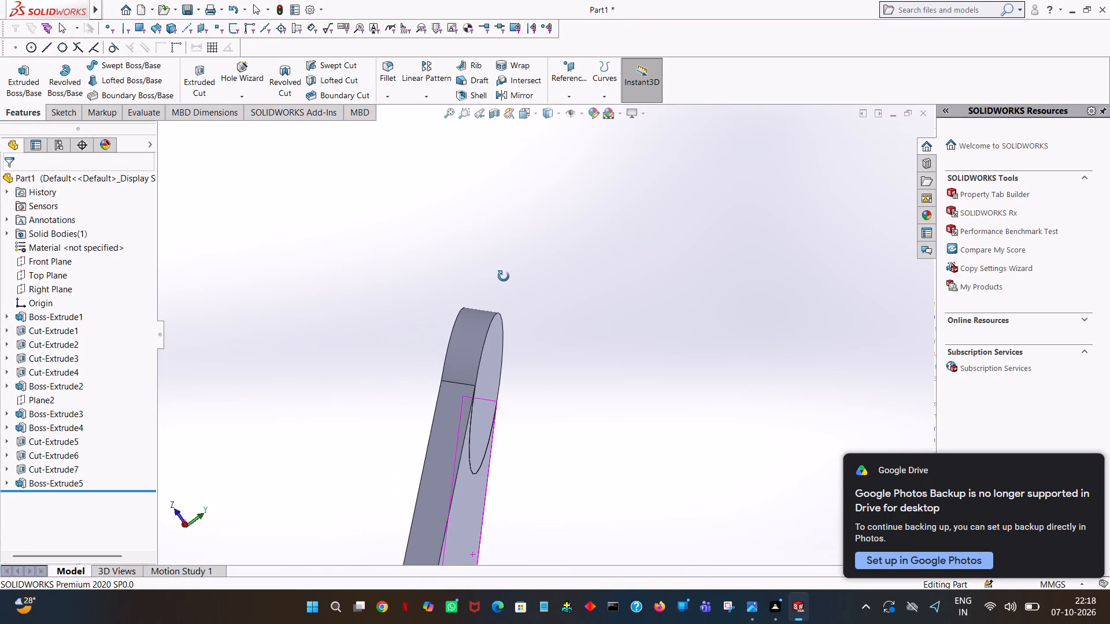
{"action": "middle_click_drag", "start_coordinate": [504, 276], "coordinate": [262, 274]}
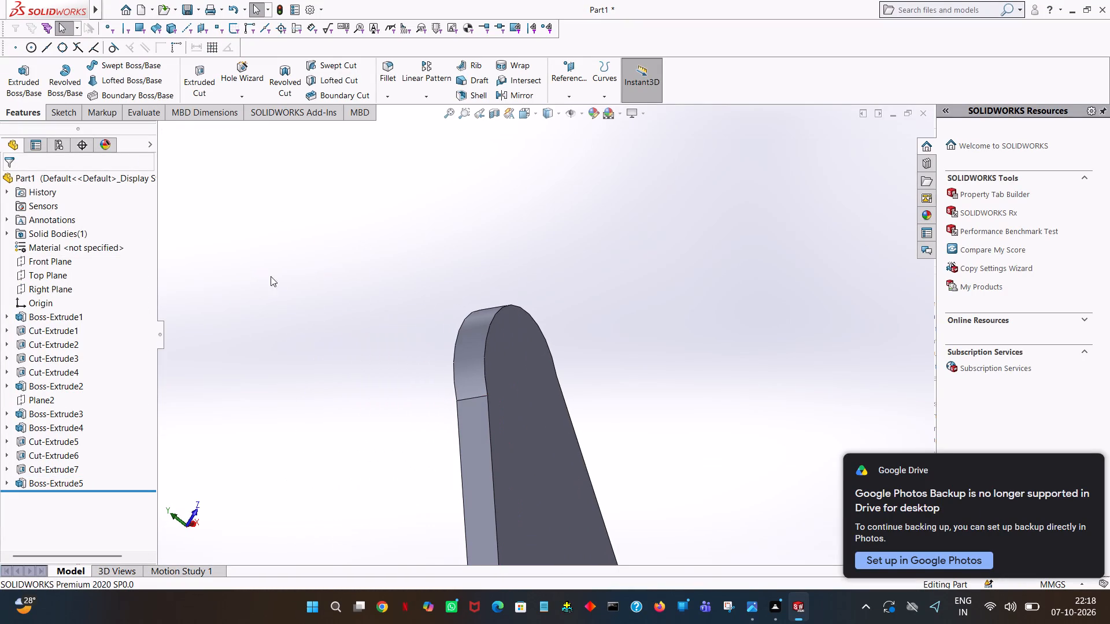
{"action": "left_click", "coordinate": [212, 77]}
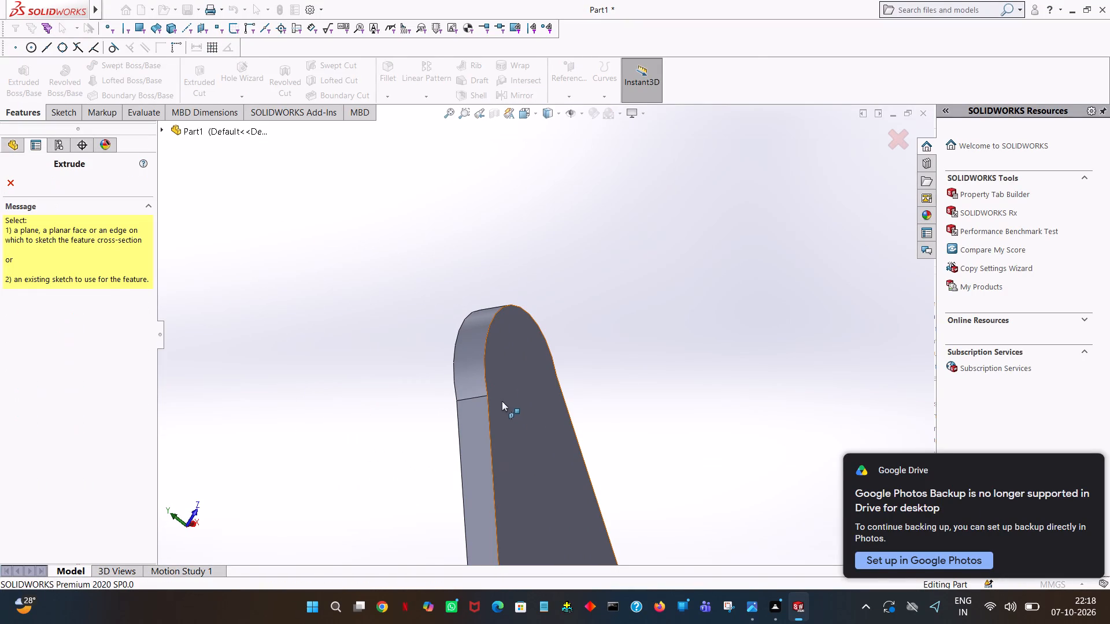
{"action": "left_click", "coordinate": [513, 392]}
{"action": "key", "text": "space"}
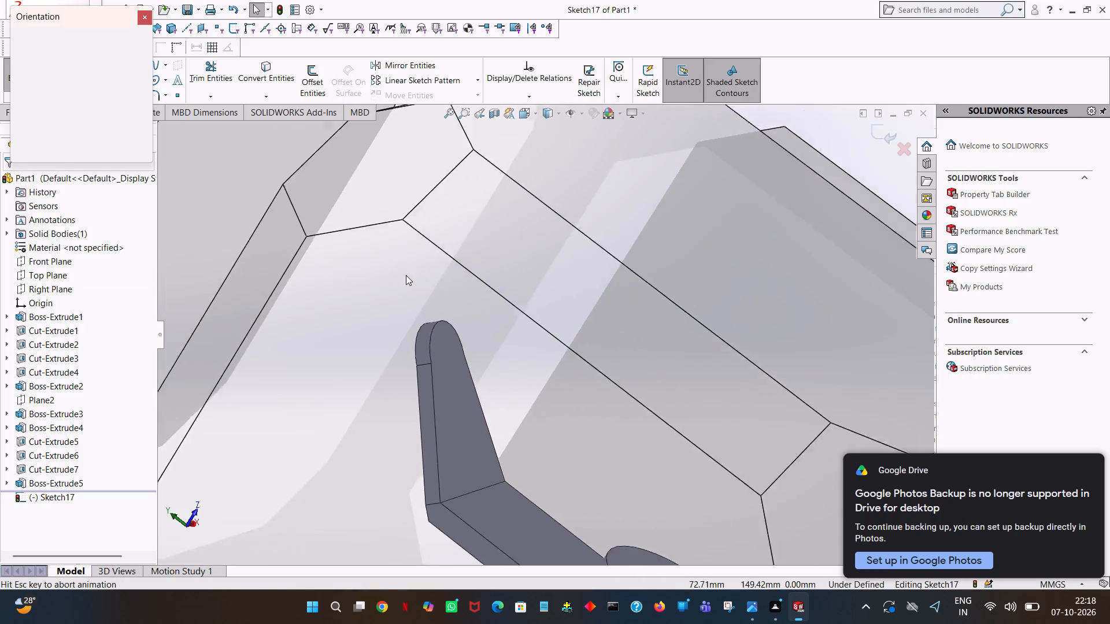
{"action": "left_click", "coordinate": [149, 88]}
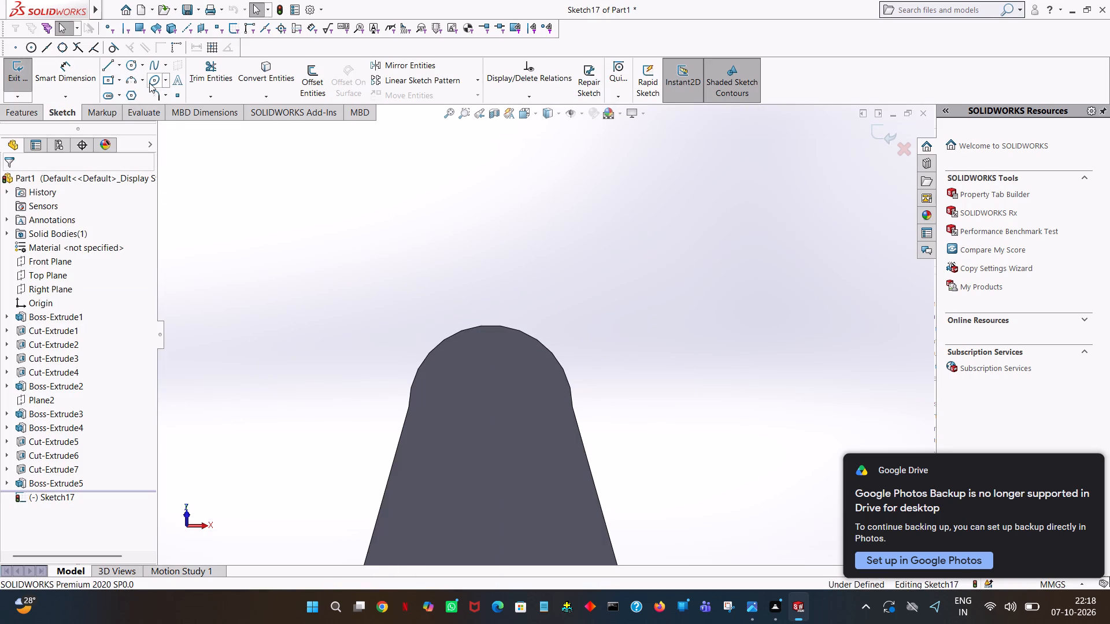
{"action": "left_click", "coordinate": [131, 62]}
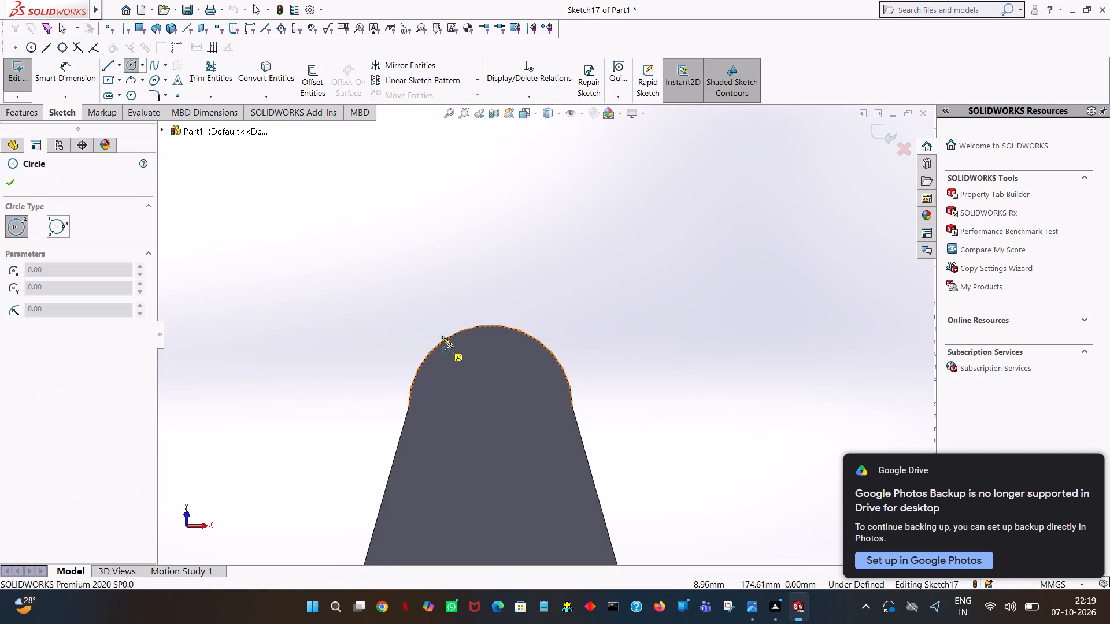
{"action": "left_click", "coordinate": [491, 409]}
{"action": "left_click", "coordinate": [494, 377]}
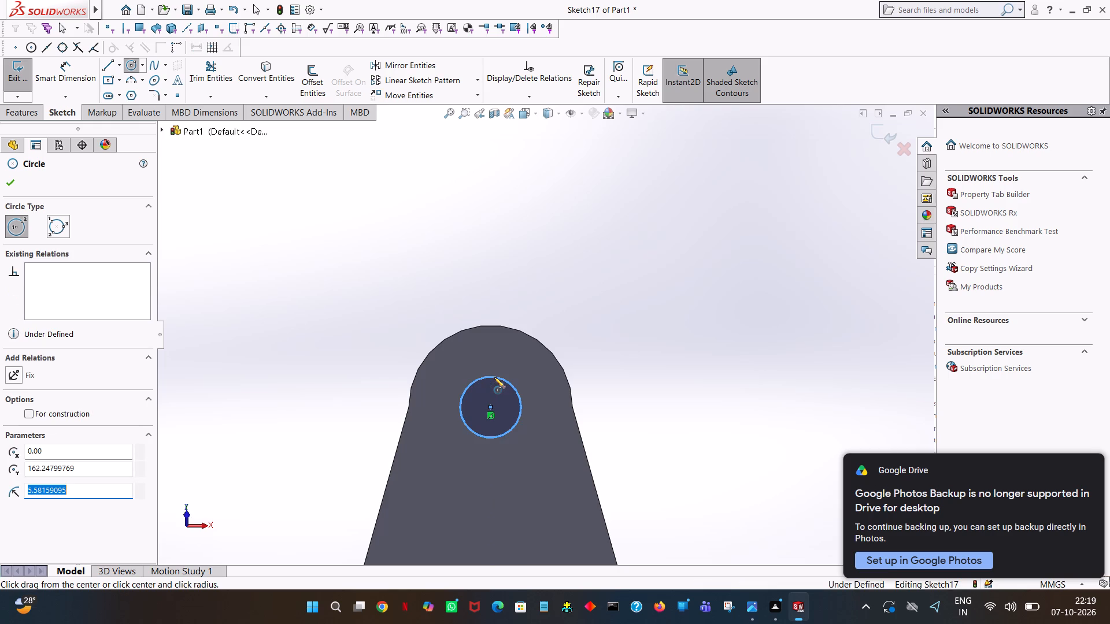
{"action": "type", "text": "15/2"}
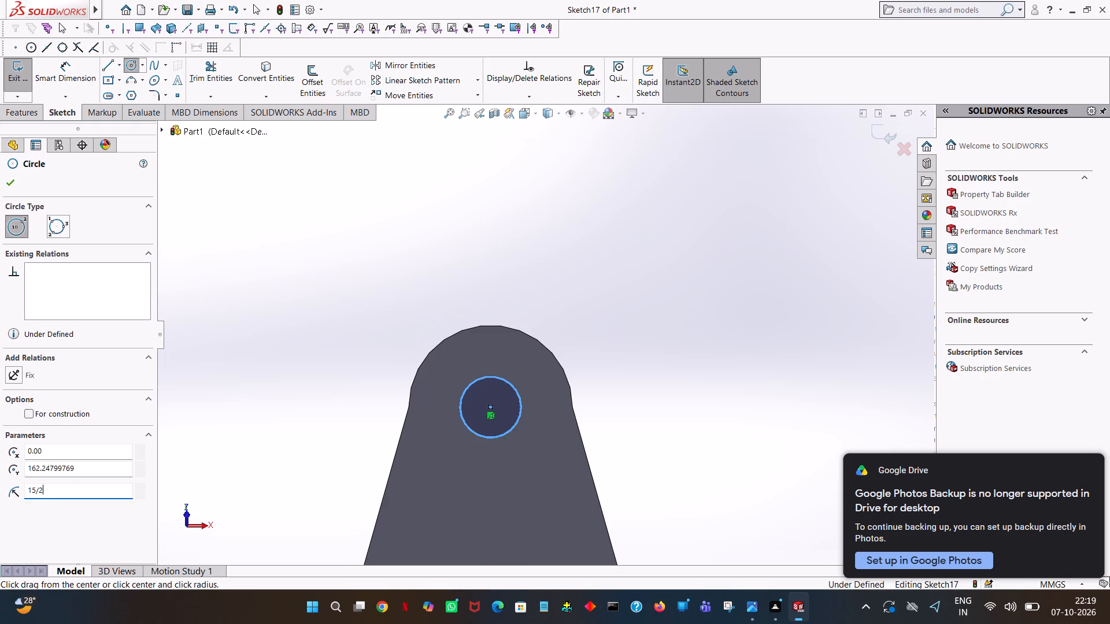
{"action": "key", "text": "Return"}
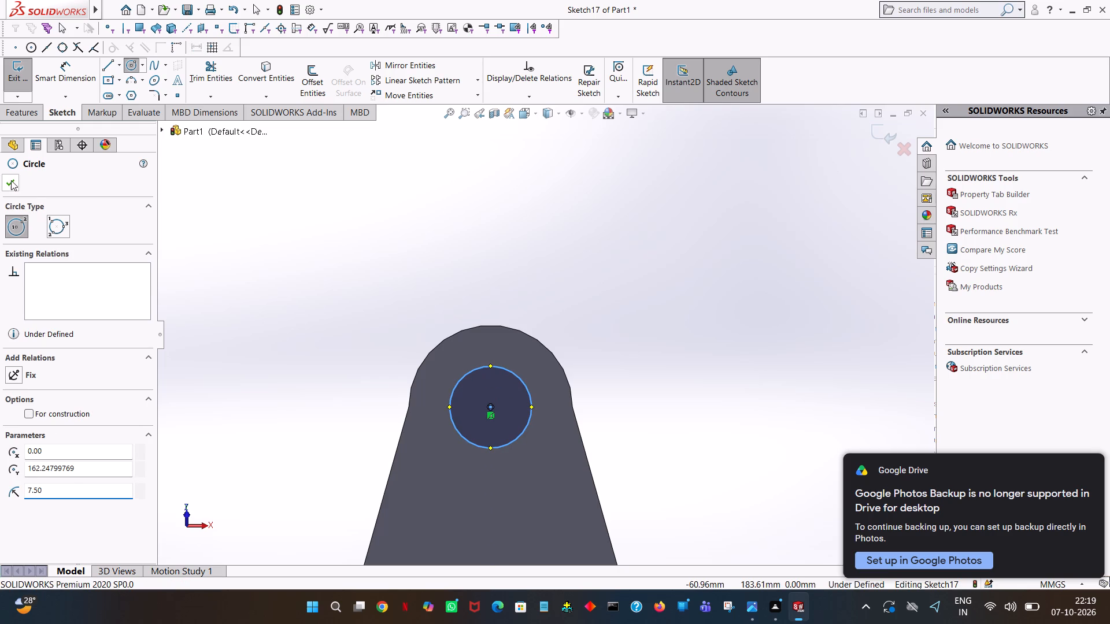
{"action": "left_click", "coordinate": [11, 180]}
Extrude-cut the circle as a blind cut 26.36 mm deep, making a hole through the arm's rounded tip.
{"action": "left_click", "coordinate": [28, 114]}
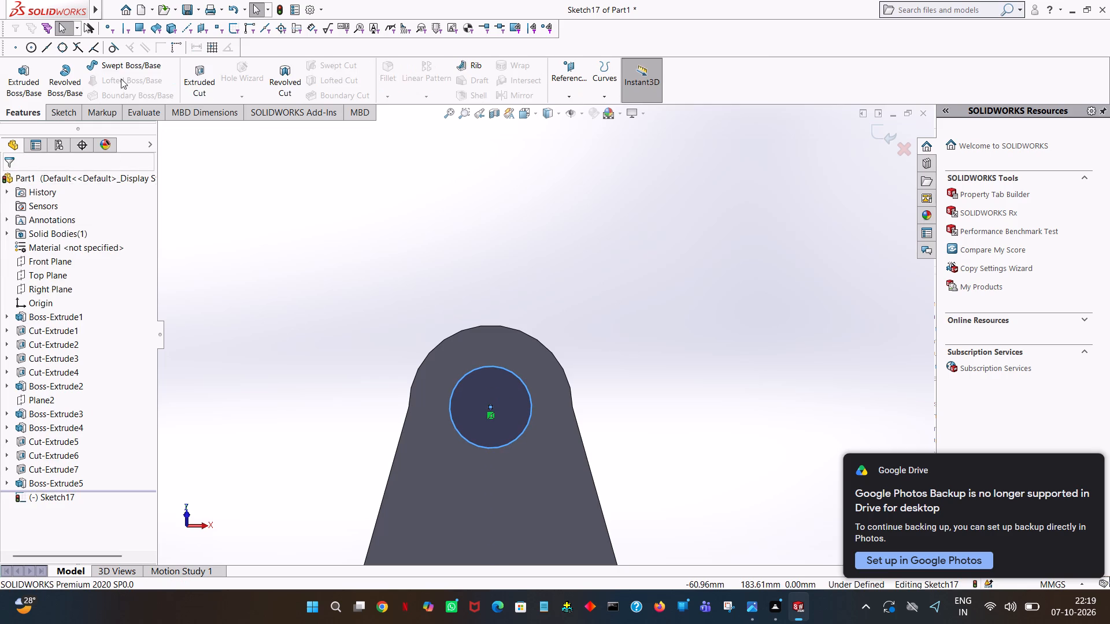
{"action": "left_click", "coordinate": [192, 84]}
{"action": "middle_click_drag", "start_coordinate": [359, 234], "coordinate": [504, 251]}
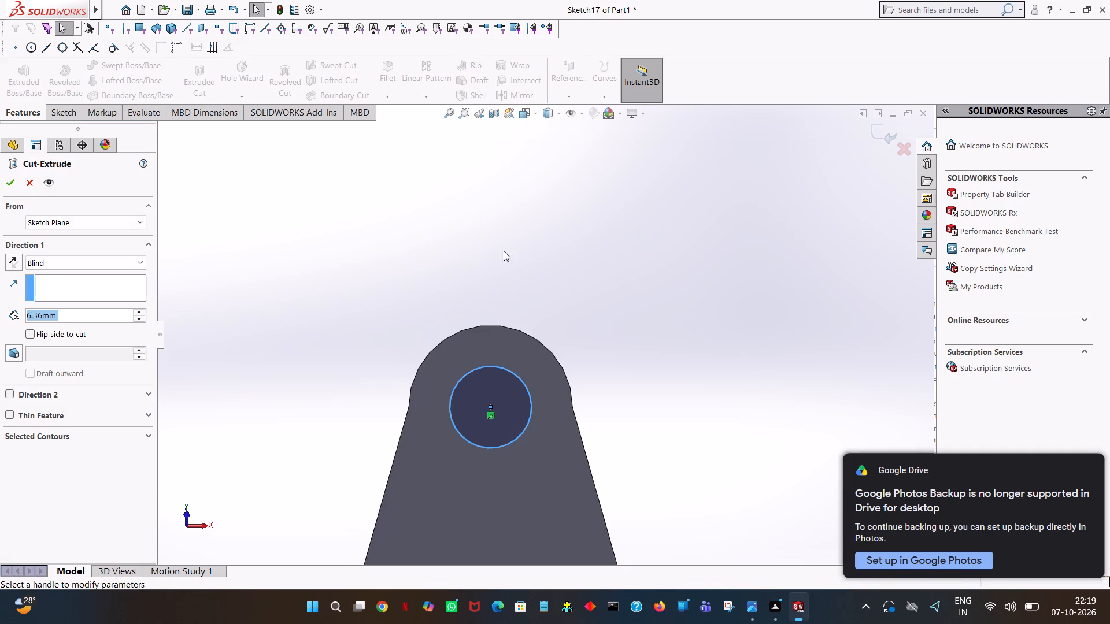
{"action": "middle_click_drag", "start_coordinate": [504, 251], "coordinate": [485, 279]}
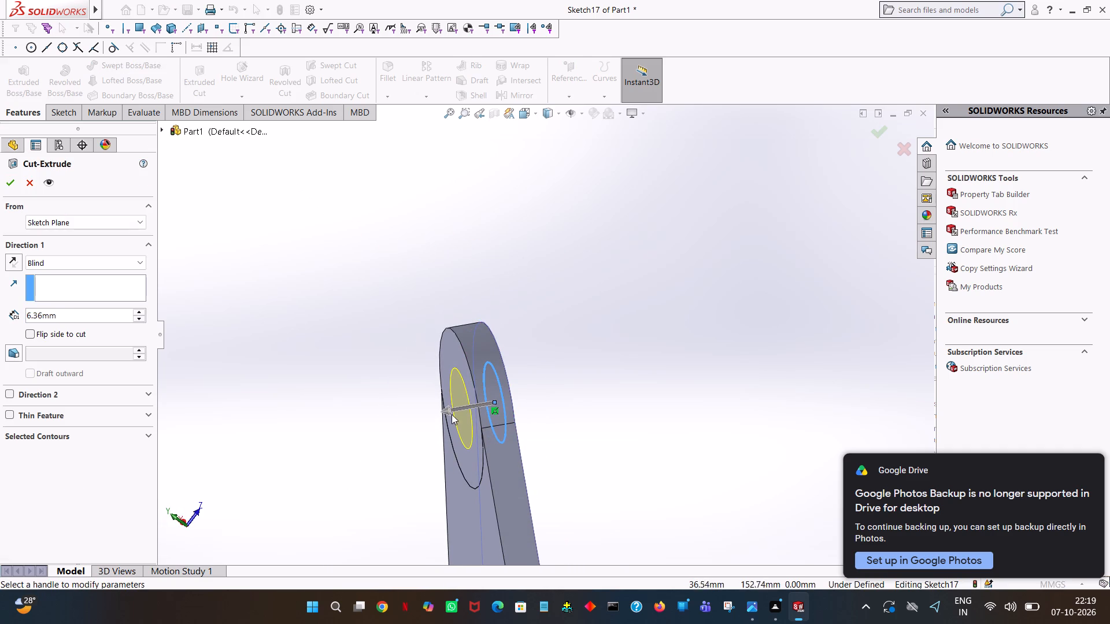
{"action": "left_click_drag", "start_coordinate": [445, 412], "coordinate": [349, 422]}
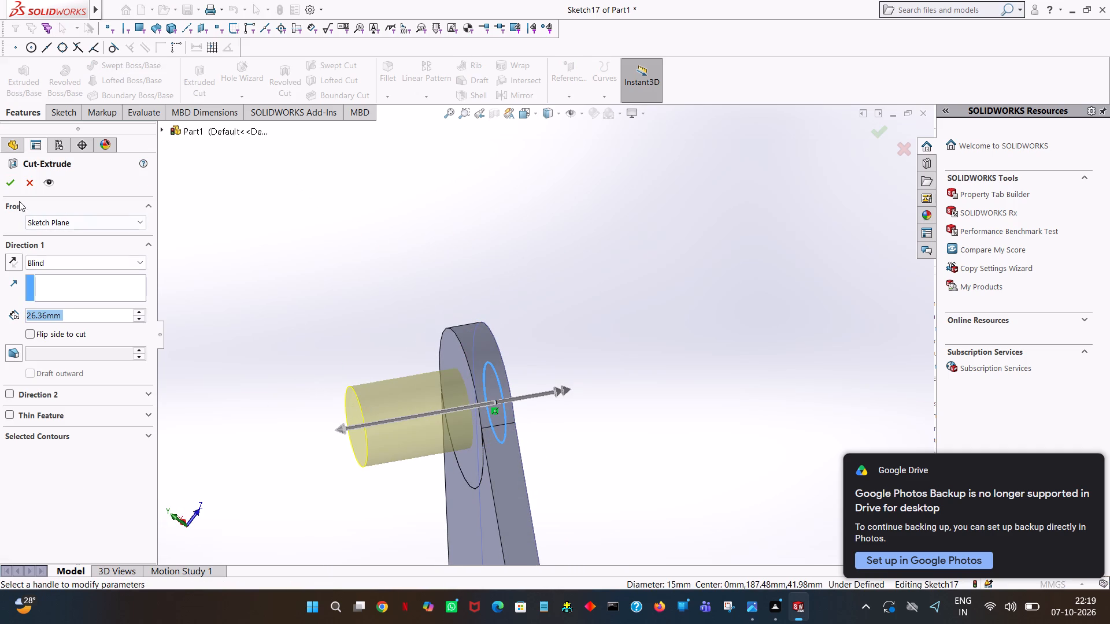
{"action": "left_click", "coordinate": [11, 184]}
{"action": "left_click", "coordinate": [513, 274]}
Examine the new tip hole, the bent arm and the forked clamp from several directions.
{"action": "middle_click_drag", "start_coordinate": [589, 296], "coordinate": [408, 348]}
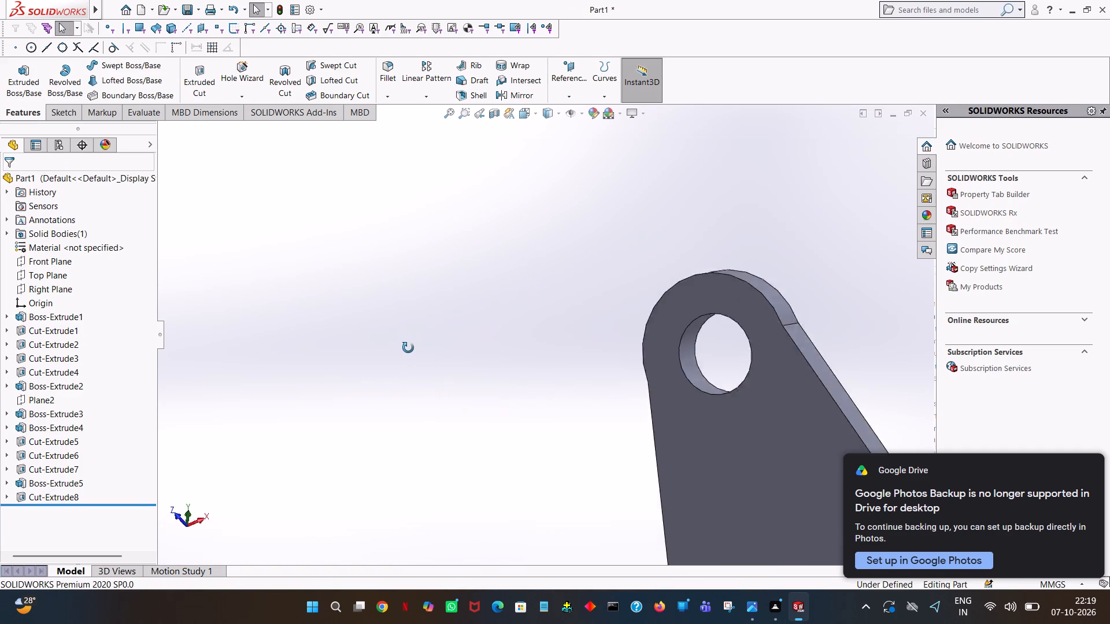
{"action": "middle_click_drag", "start_coordinate": [408, 348], "coordinate": [469, 361]}
{"action": "scroll", "coordinate": [467, 360], "scroll_direction": "down", "scroll_amount": 5, "text": "ctrl"}
{"action": "scroll", "coordinate": [467, 360], "scroll_direction": "up", "scroll_amount": 1, "text": "ctrl"}
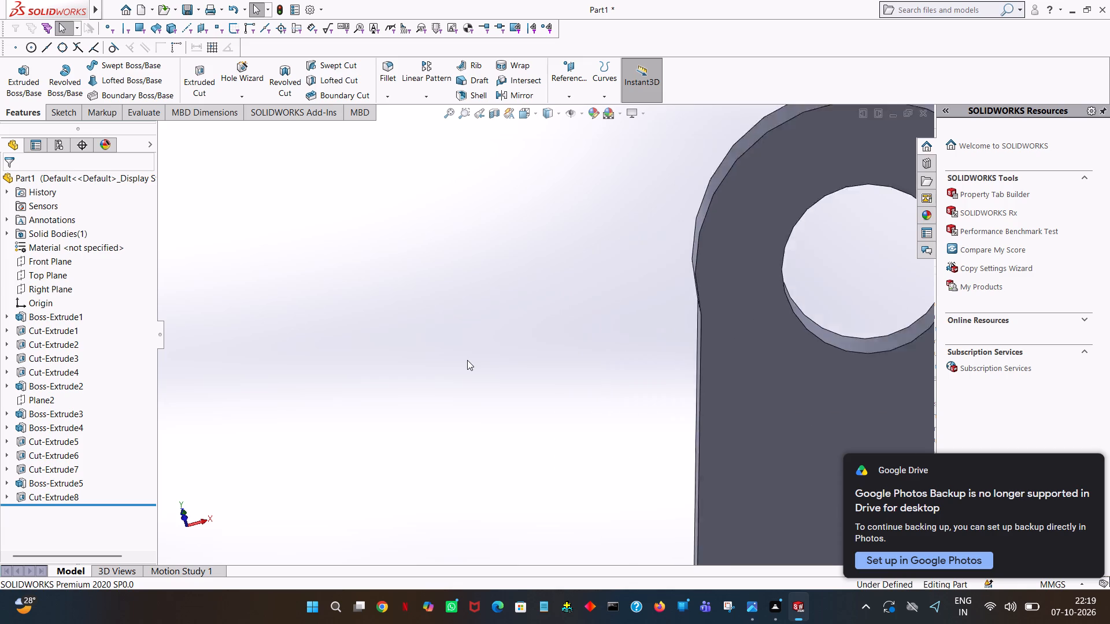
{"action": "scroll", "coordinate": [467, 360], "scroll_direction": "up", "scroll_amount": 10, "text": "ctrl"}
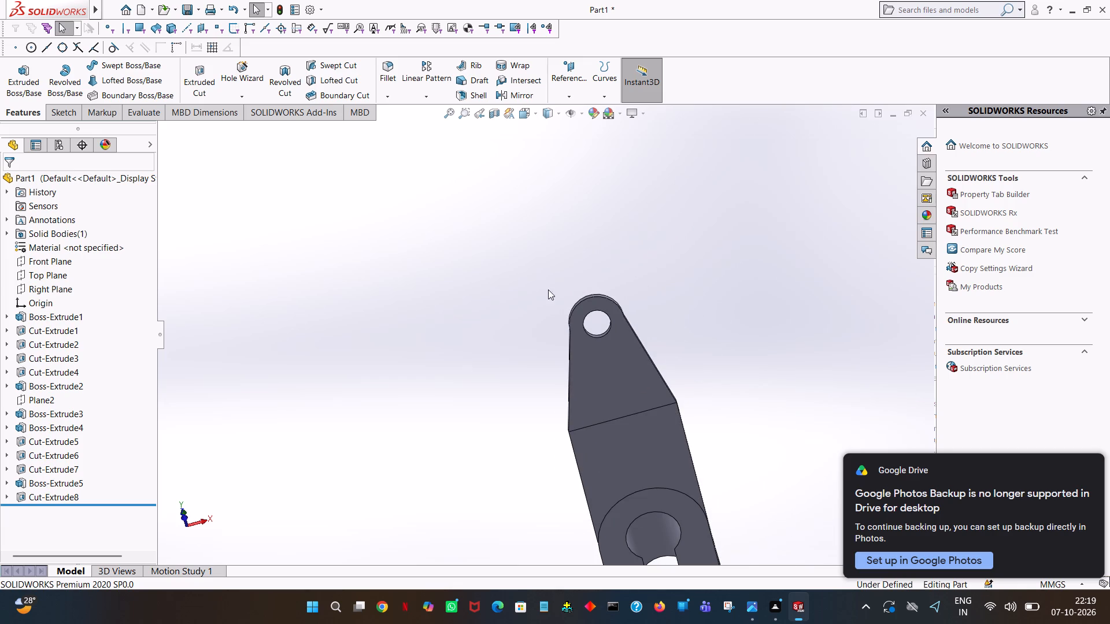
{"action": "middle_click_drag", "start_coordinate": [665, 341], "coordinate": [521, 346]}
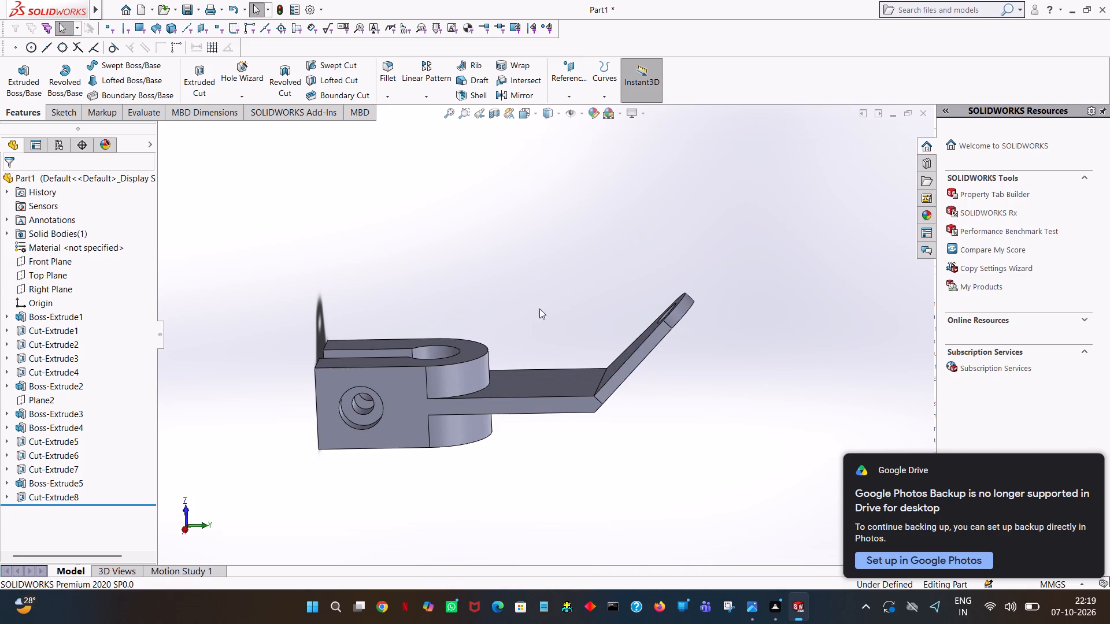
{"action": "left_click", "coordinate": [540, 307]}
{"action": "middle_click_drag", "start_coordinate": [558, 341], "coordinate": [554, 356]}
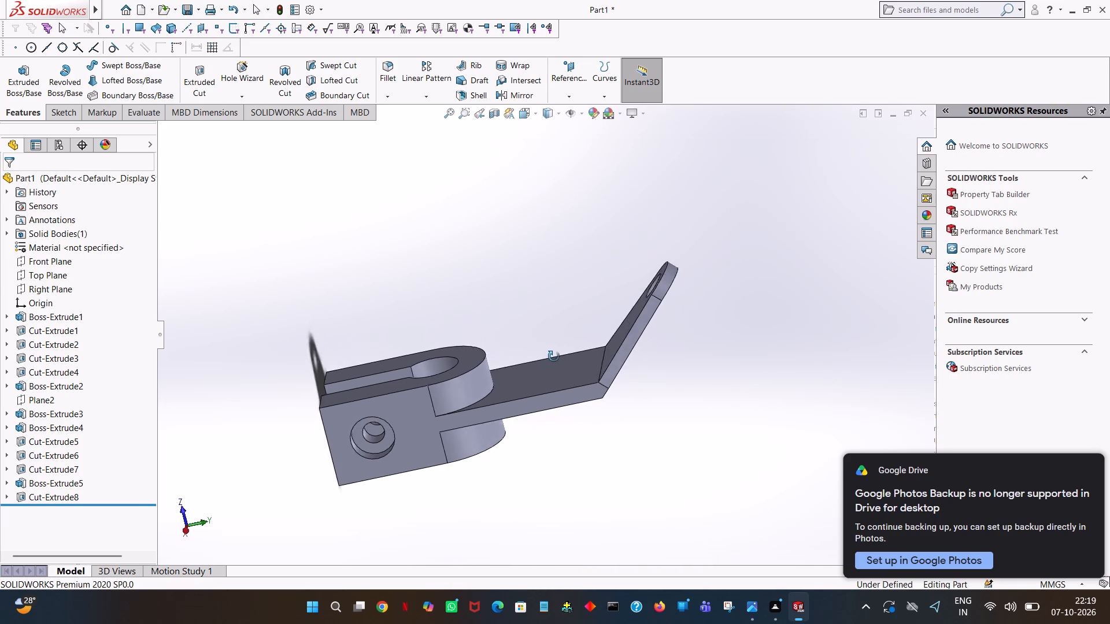
{"action": "middle_click_drag", "start_coordinate": [554, 356], "coordinate": [549, 337]}
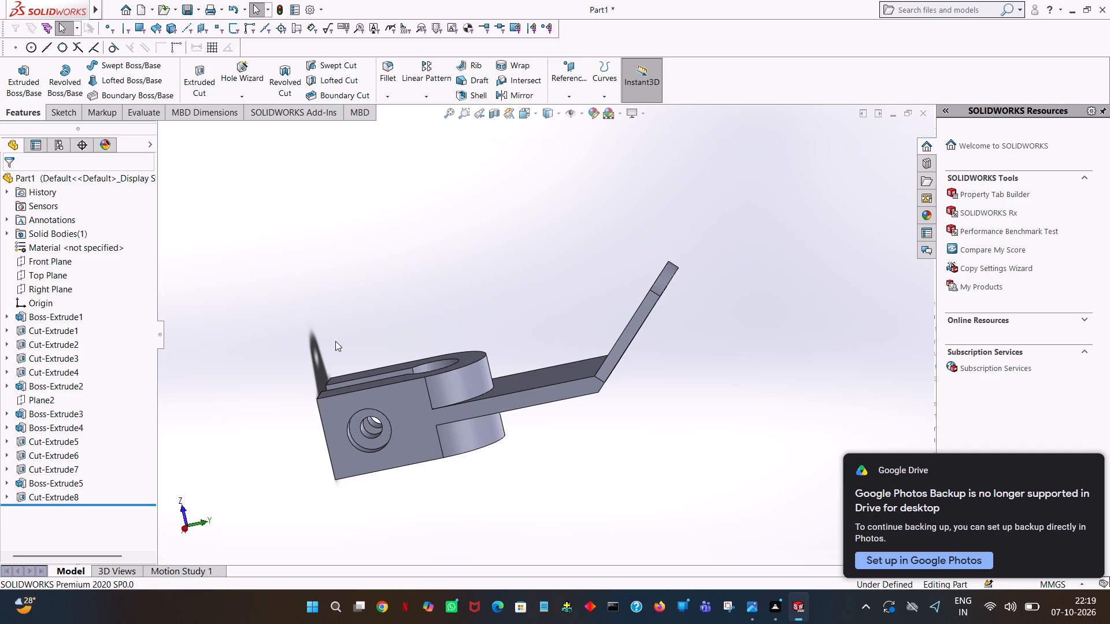
{"action": "middle_click_drag", "start_coordinate": [361, 314], "coordinate": [488, 584]}
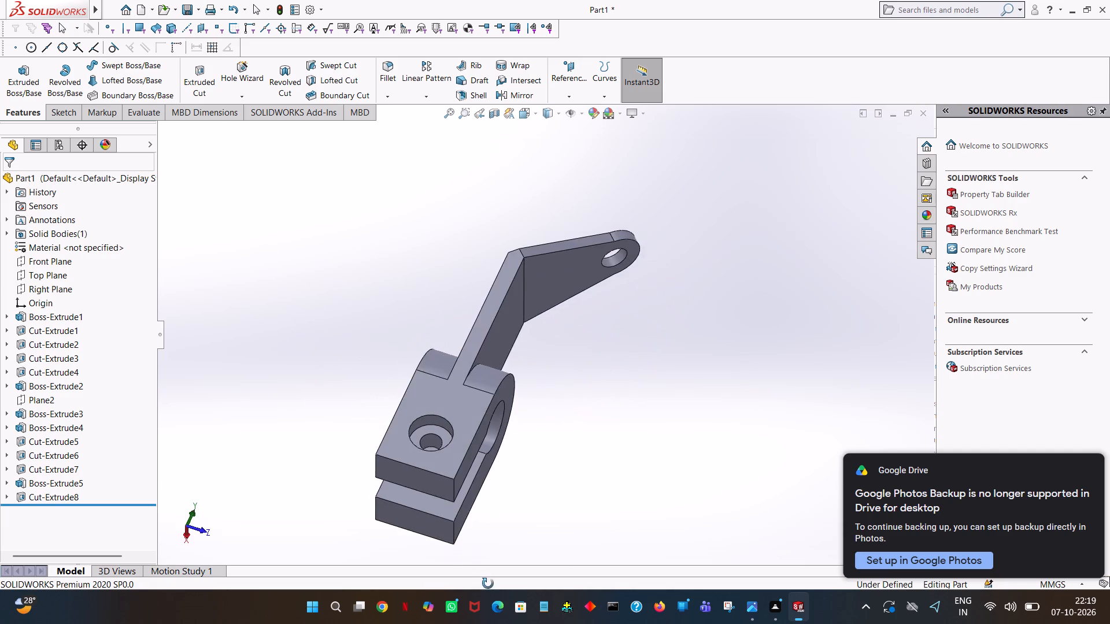
{"action": "middle_click_drag", "start_coordinate": [488, 584], "coordinate": [396, 606]}
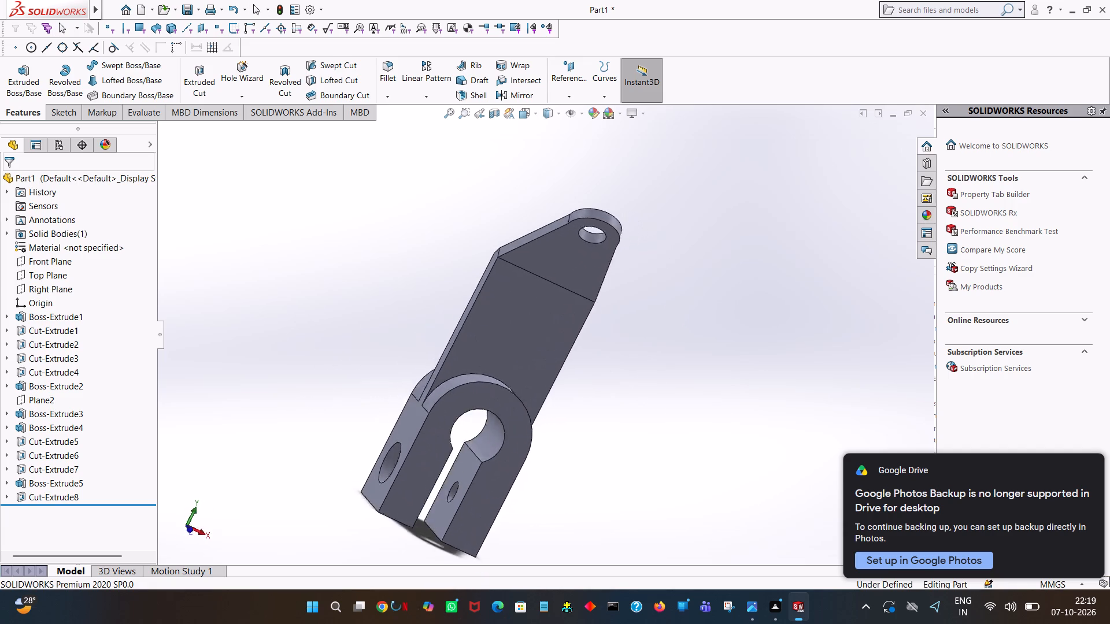
{"action": "middle_click_drag", "start_coordinate": [396, 606], "coordinate": [362, 340]}
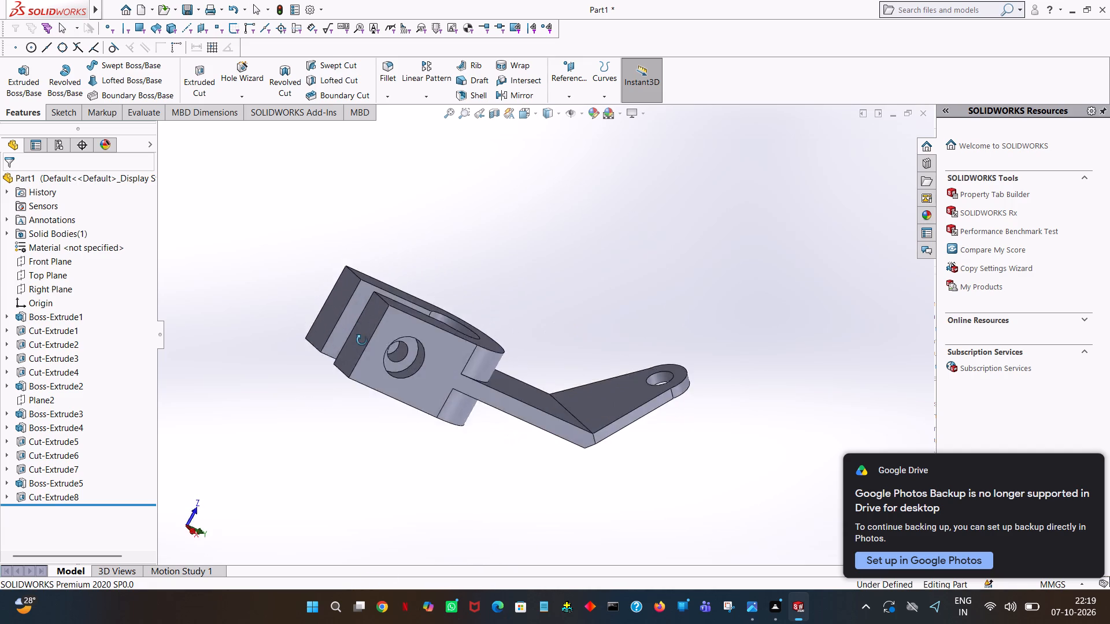
{"action": "middle_click_drag", "start_coordinate": [362, 340], "coordinate": [312, 389]}
Start an extruded cut sketch on the arm's straight broad face and draw a 60 mm vertical line along its side edge from the clamp arc's end.
{"action": "left_click", "coordinate": [190, 81]}
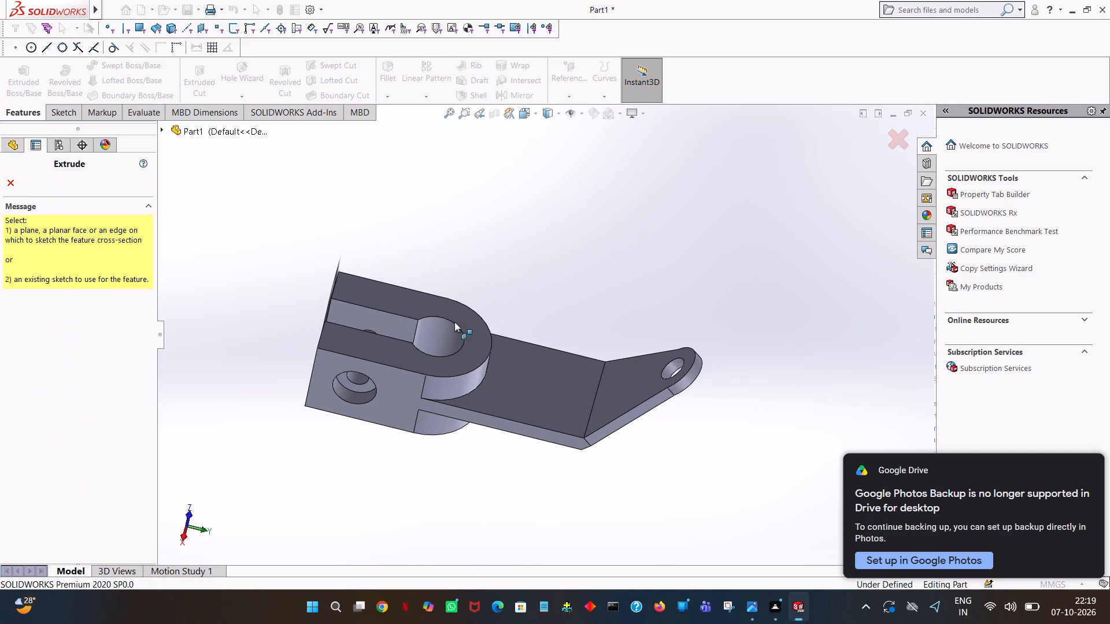
{"action": "left_click", "coordinate": [550, 385]}
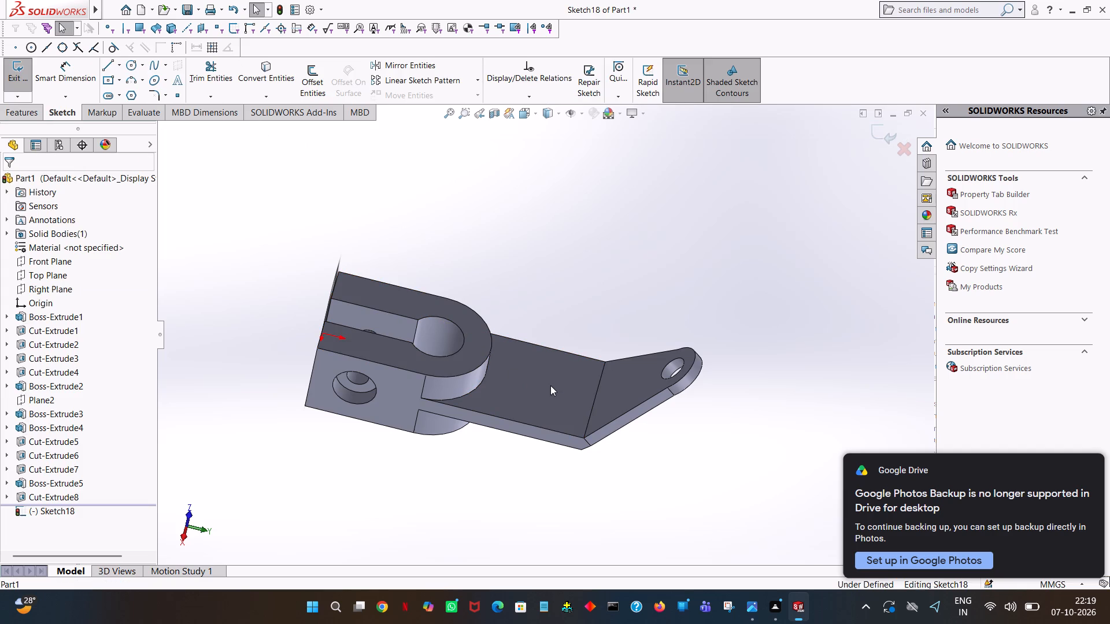
{"action": "key", "text": "space"}
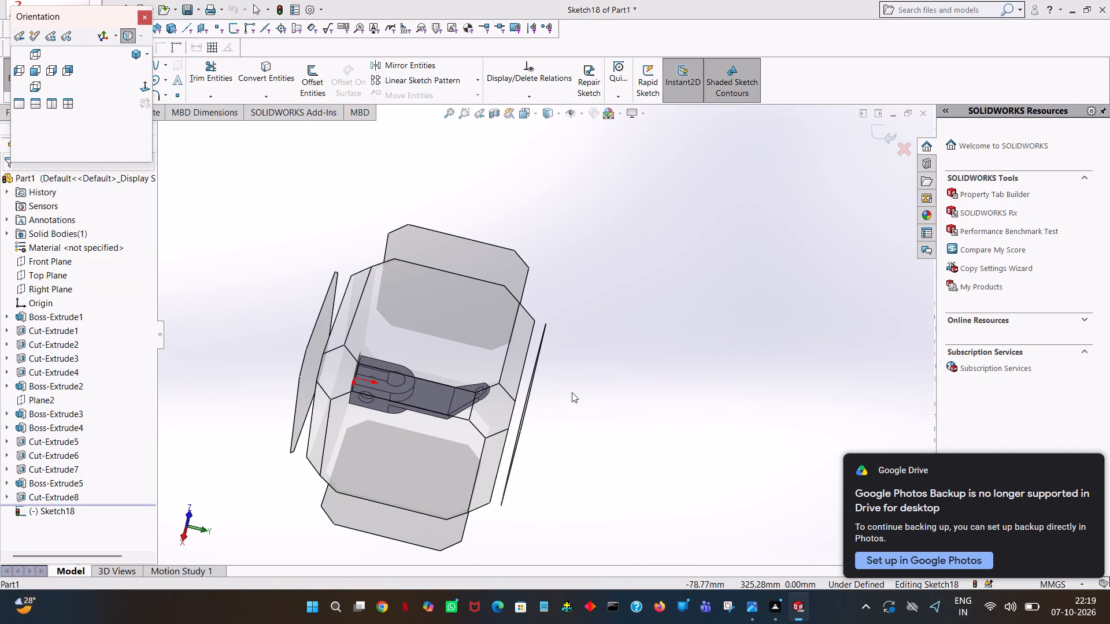
{"action": "left_click", "coordinate": [142, 86]}
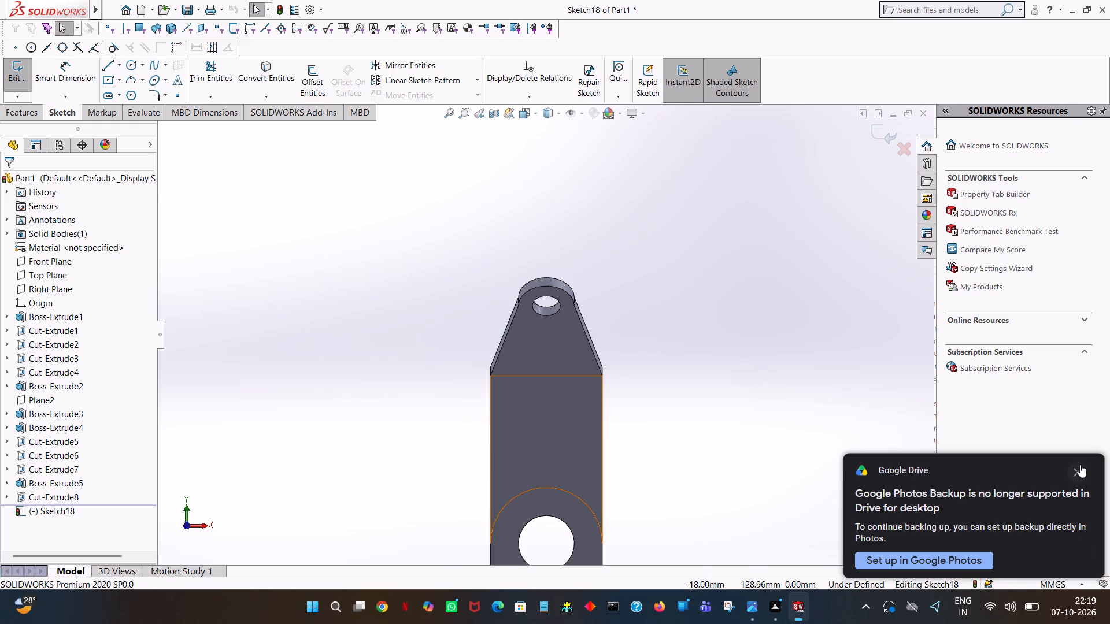
{"action": "left_click", "coordinate": [1079, 471]}
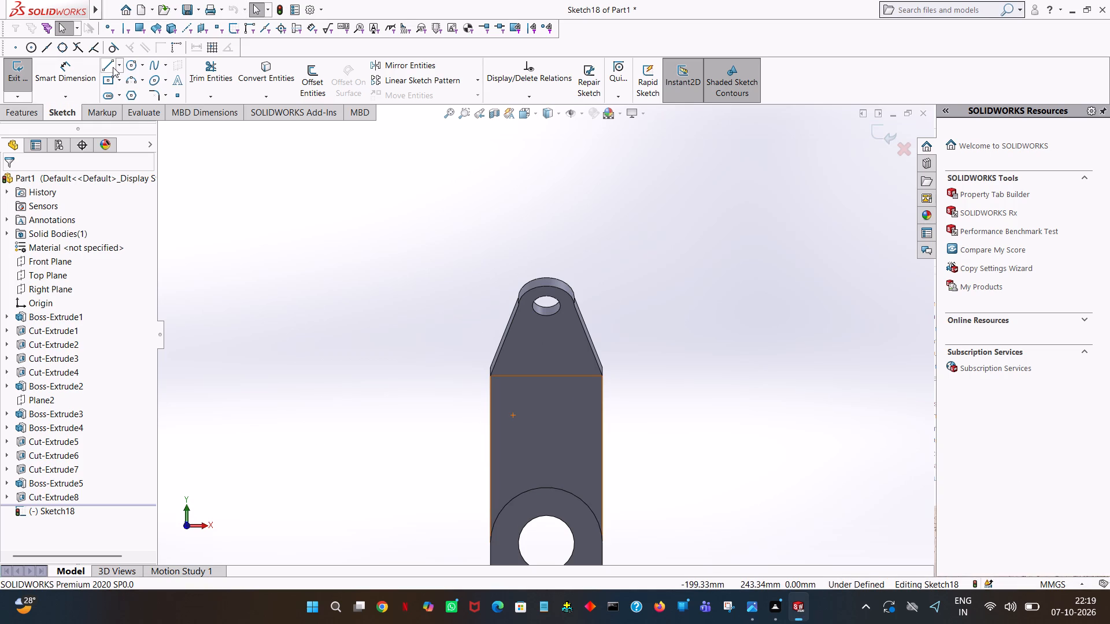
{"action": "left_click", "coordinate": [113, 67]}
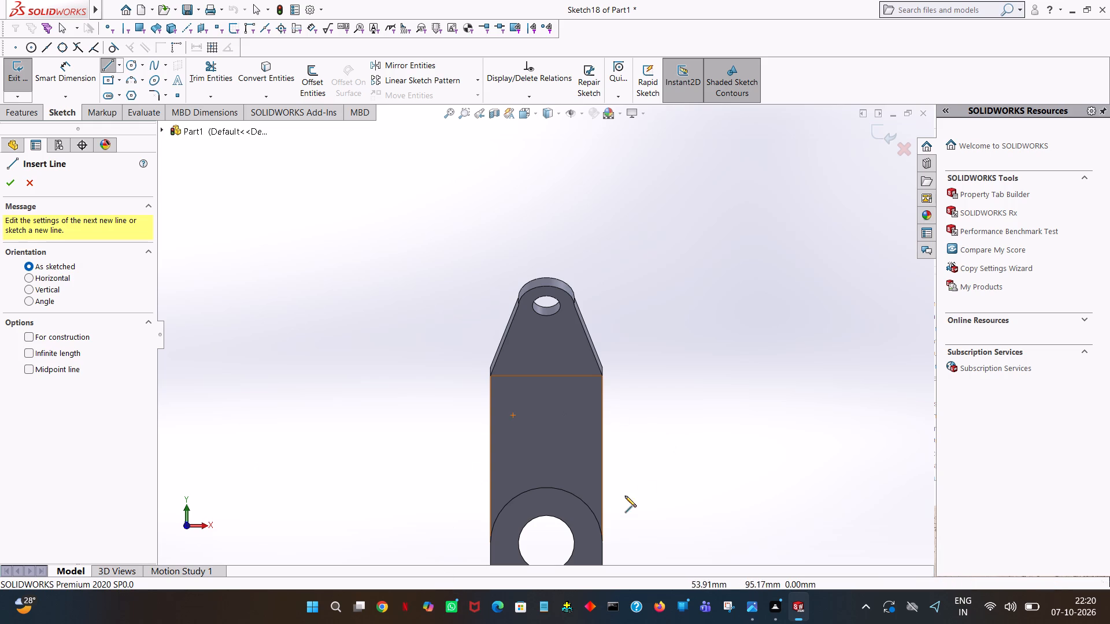
{"action": "left_click", "coordinate": [602, 544]}
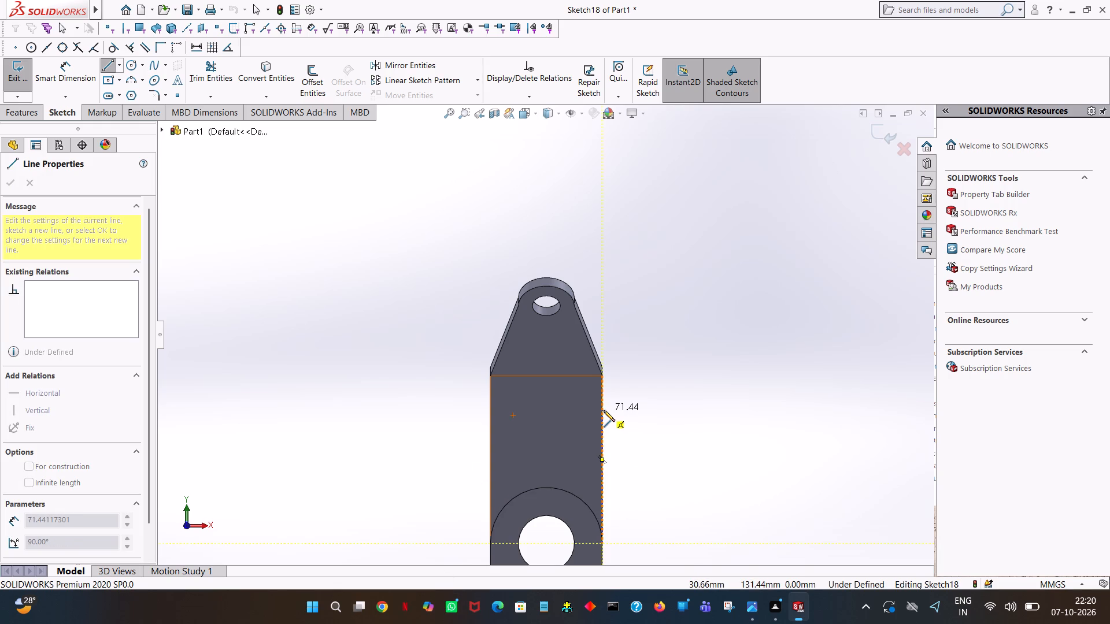
{"action": "left_click", "coordinate": [604, 410]}
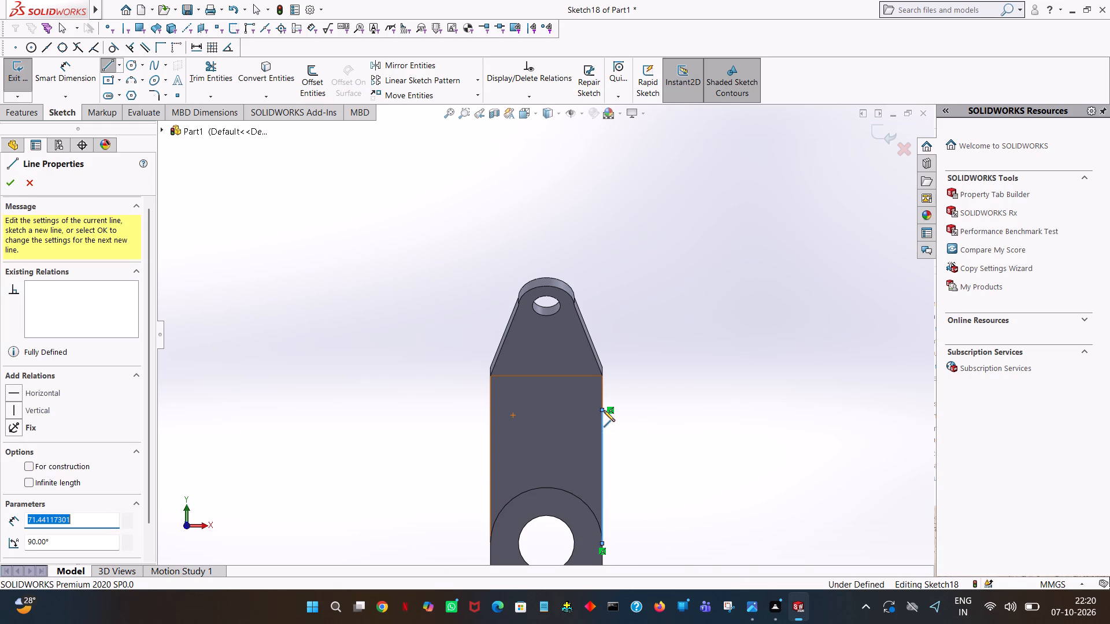
{"action": "type", "text": "60"}
{"action": "key", "text": "Return"}
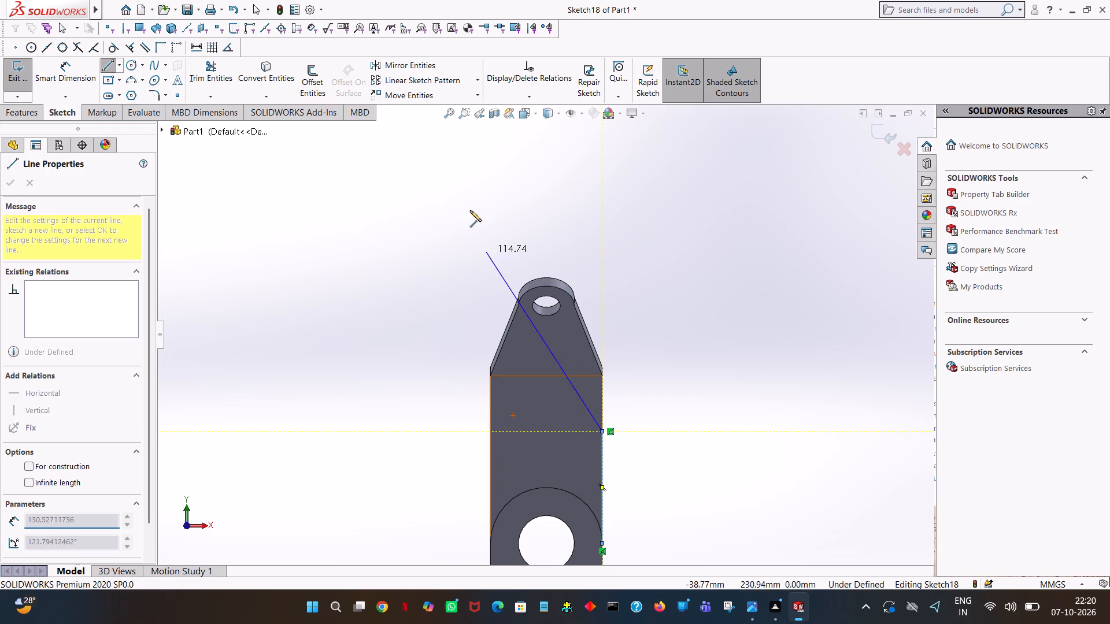
Draw a 30 mm horizontal line from the top of the 60 mm line inward to the arm's centreline.
{"action": "left_click", "coordinate": [449, 112]}
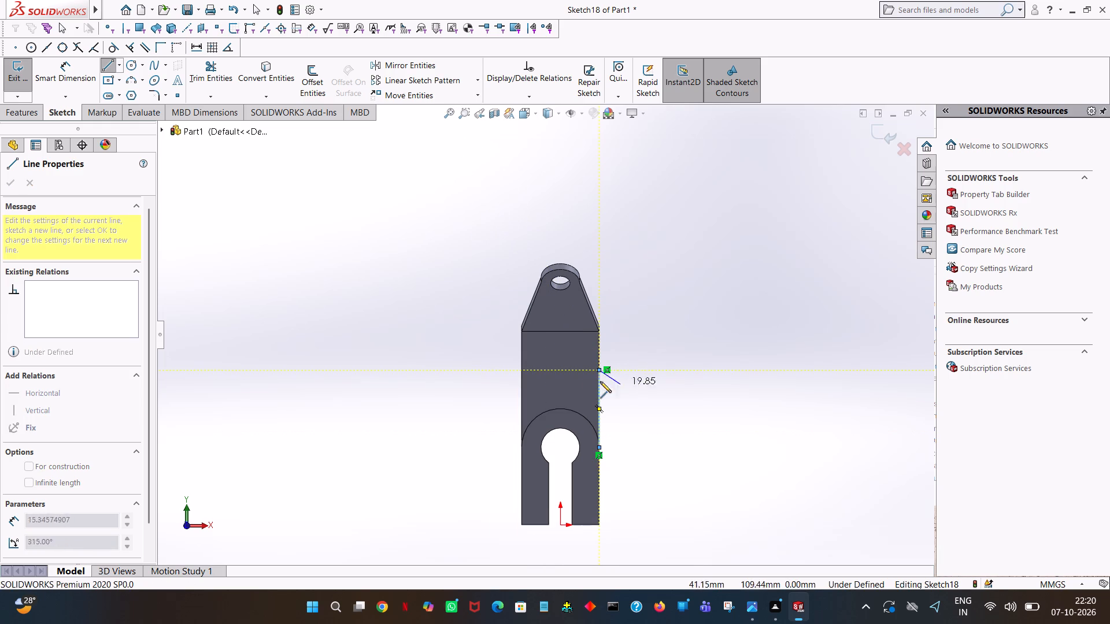
{"action": "scroll", "coordinate": [568, 370], "scroll_direction": "down", "scroll_amount": 4, "text": "ctrl"}
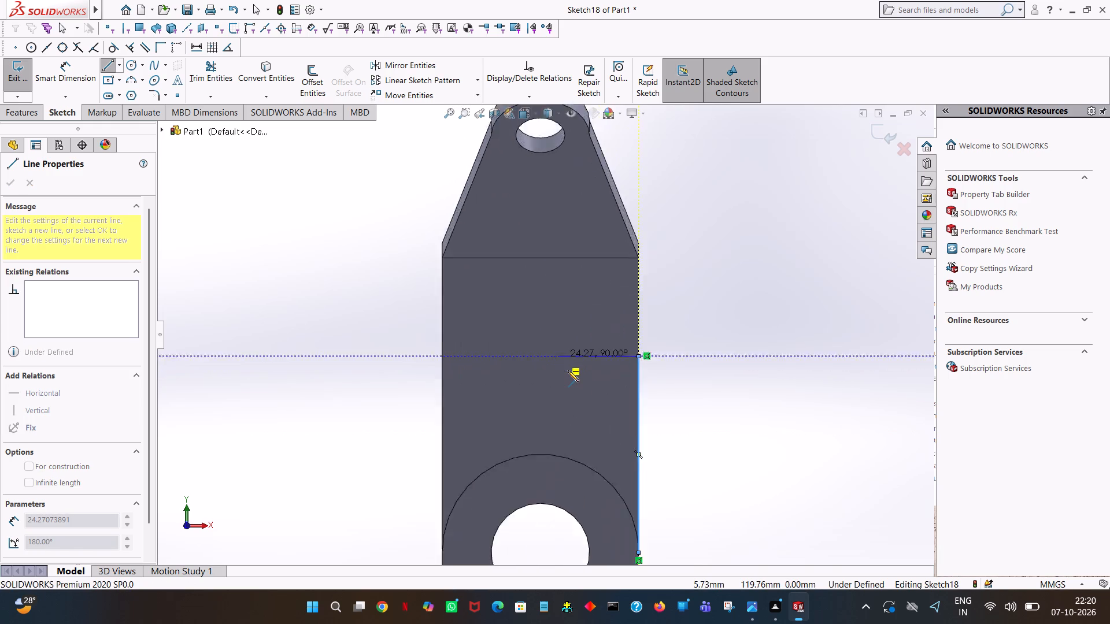
{"action": "scroll", "coordinate": [568, 370], "scroll_direction": "down", "scroll_amount": 3, "text": "ctrl"}
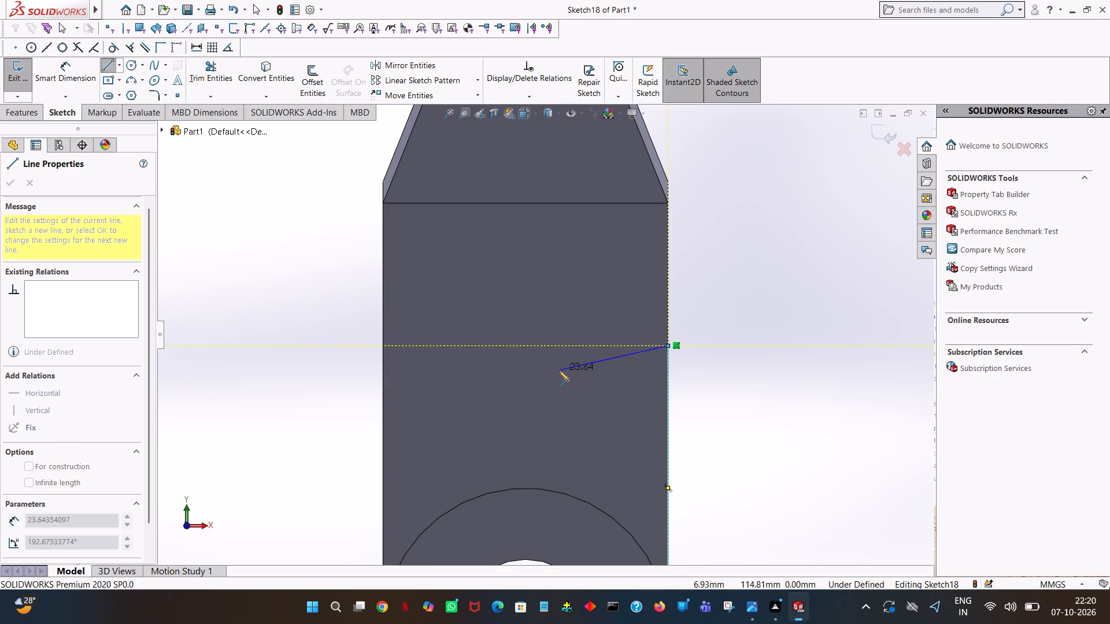
{"action": "left_click", "coordinate": [525, 346]}
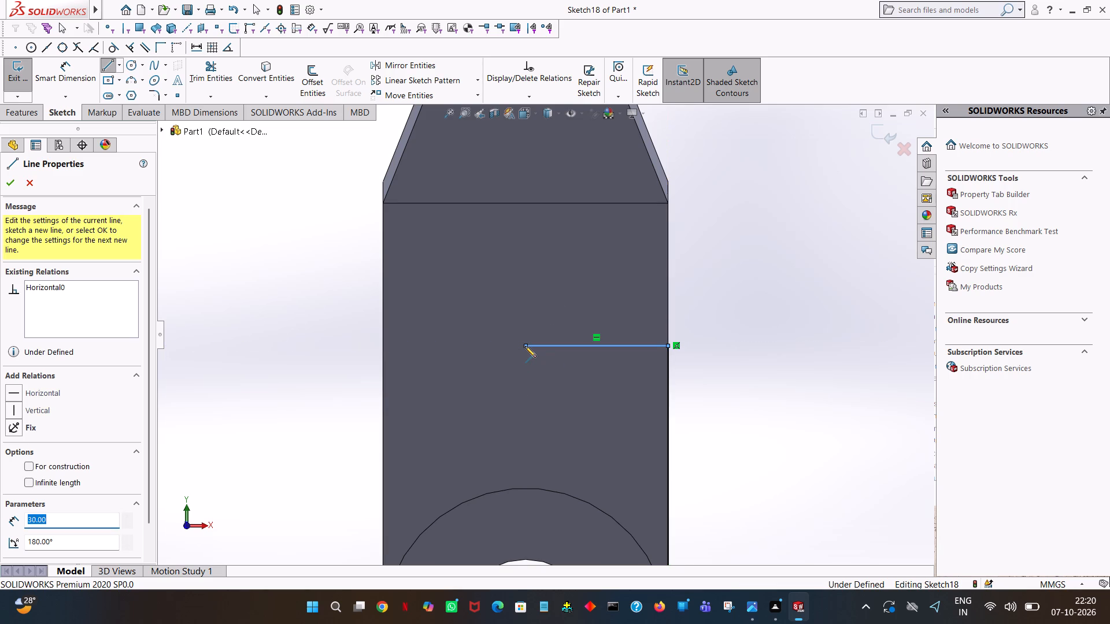
{"action": "right_click", "coordinate": [525, 346]}
{"action": "left_click", "coordinate": [545, 356]}
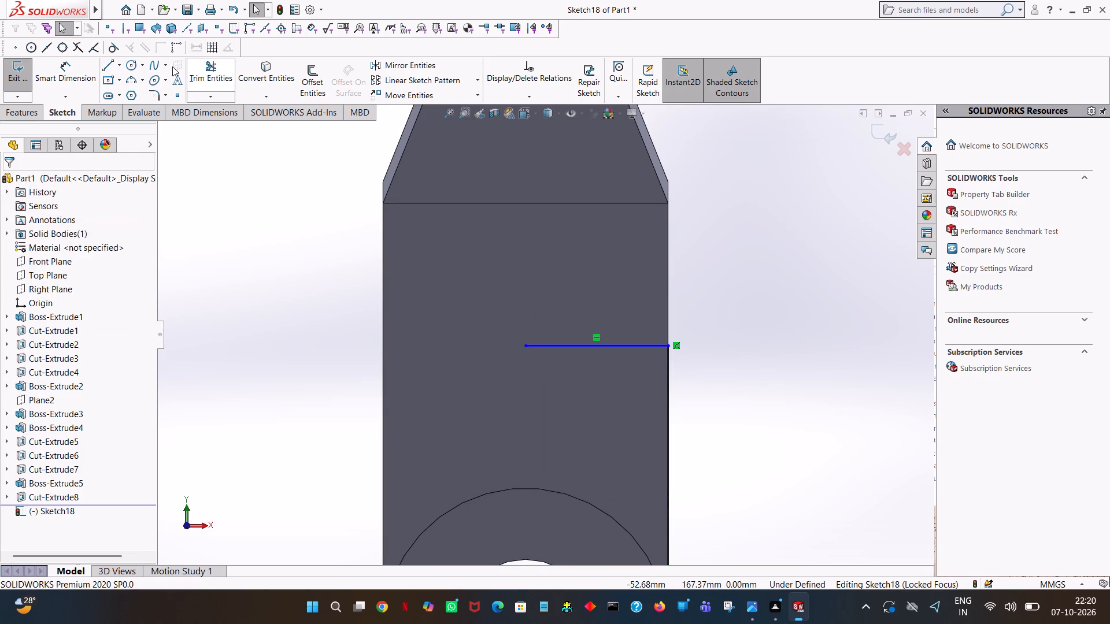
Draw a 9 mm radius circle centred on the inner end of the horizontal line.
{"action": "left_click", "coordinate": [126, 62]}
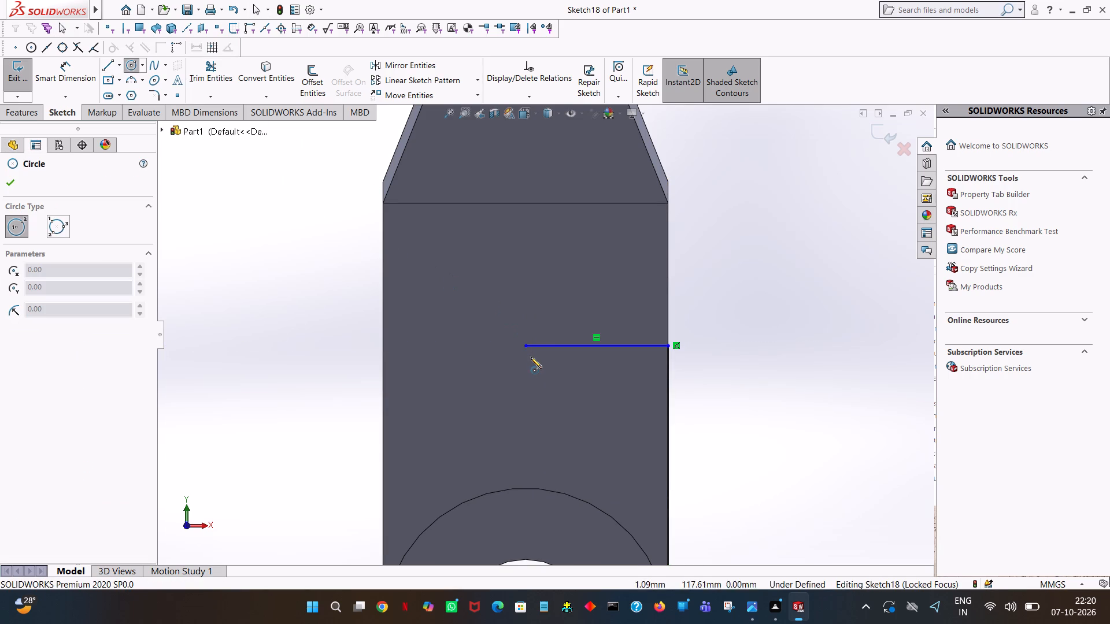
{"action": "left_click", "coordinate": [528, 346]}
{"action": "left_click", "coordinate": [531, 317]}
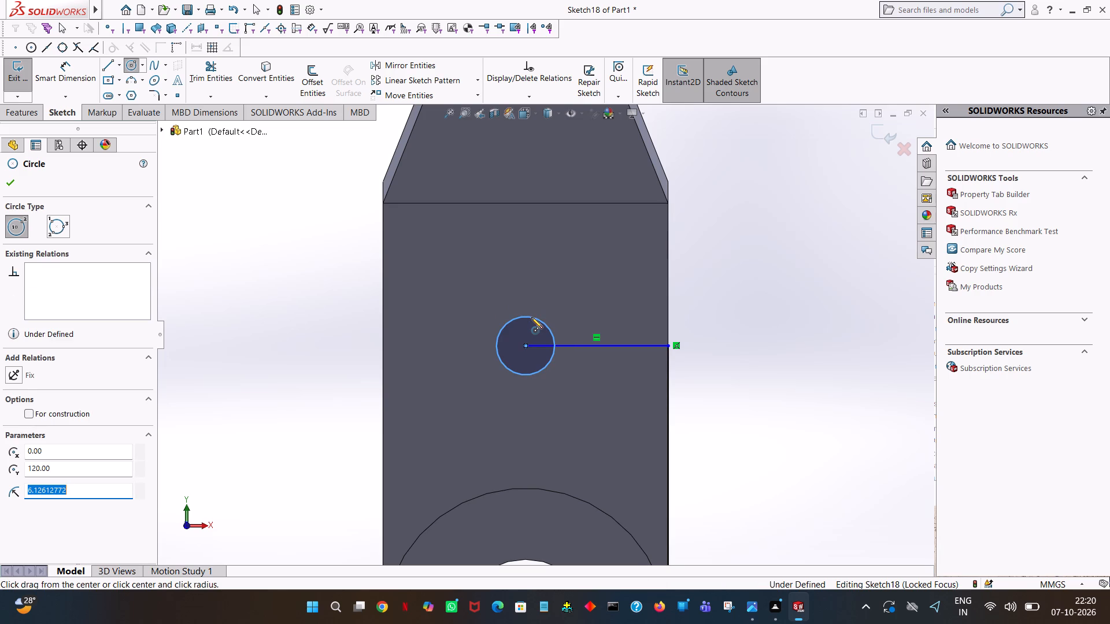
{"action": "key", "text": "9"}
{"action": "key", "text": "Return"}
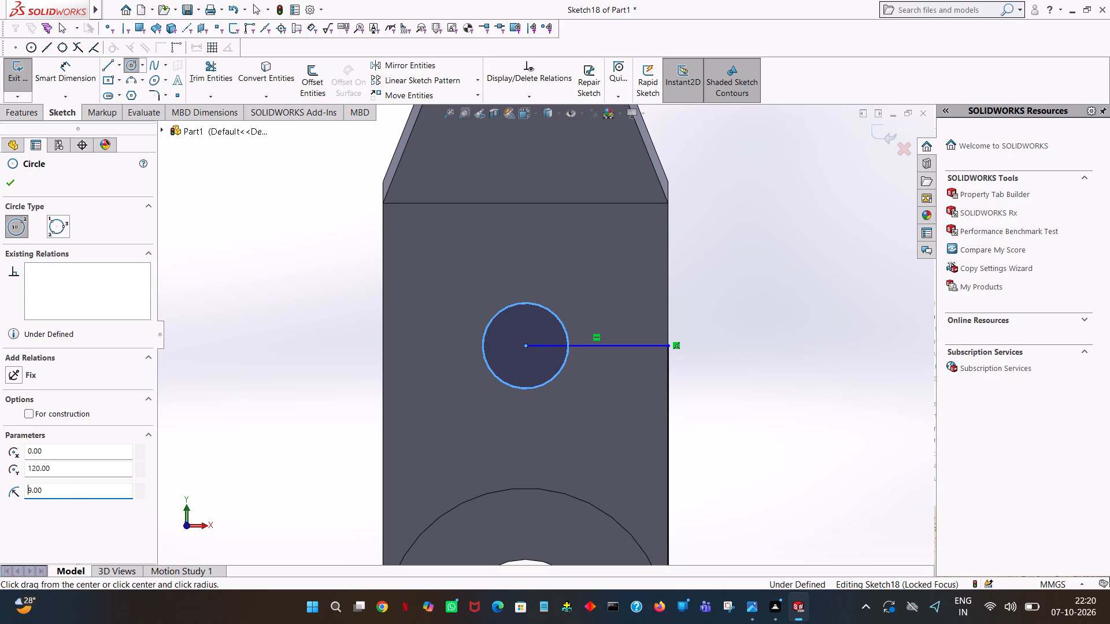
{"action": "left_click", "coordinate": [12, 176]}
Draw 30 mm horizontal tangent lines from the circle's top and bottom to the arm's side edge, joining their ends with an 18 mm vertical line.
{"action": "left_click", "coordinate": [103, 60]}
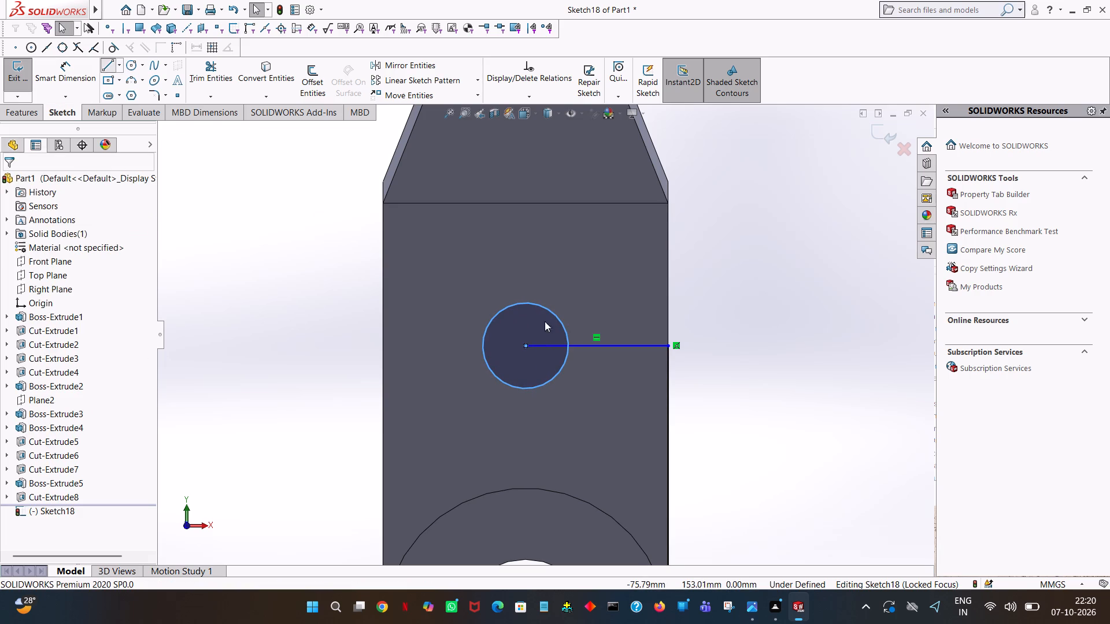
{"action": "left_click", "coordinate": [526, 302]}
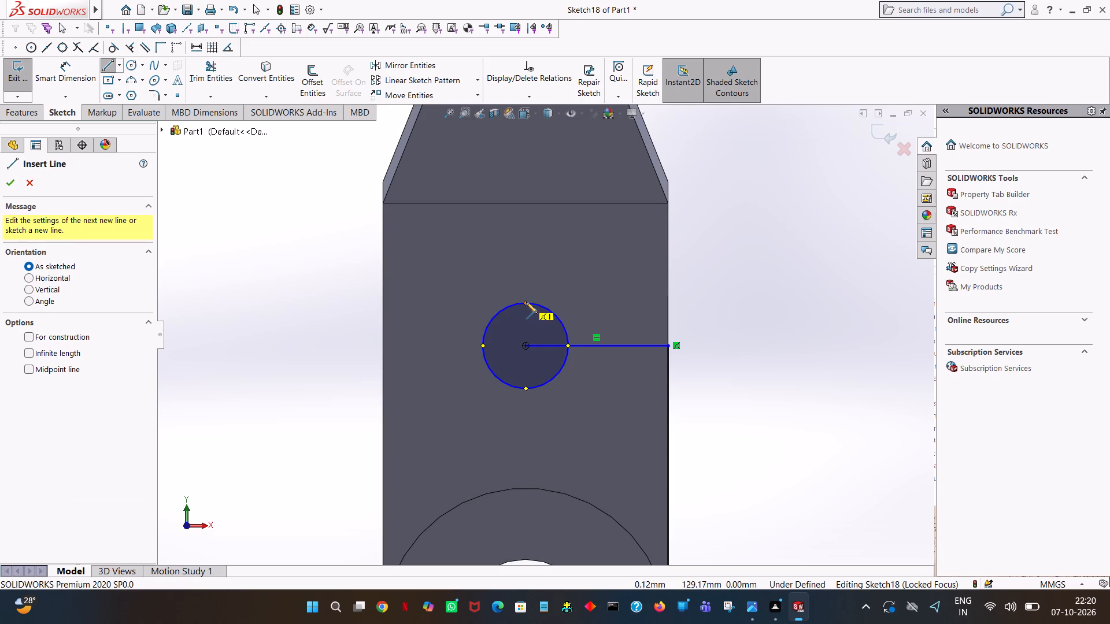
{"action": "left_click", "coordinate": [667, 302]}
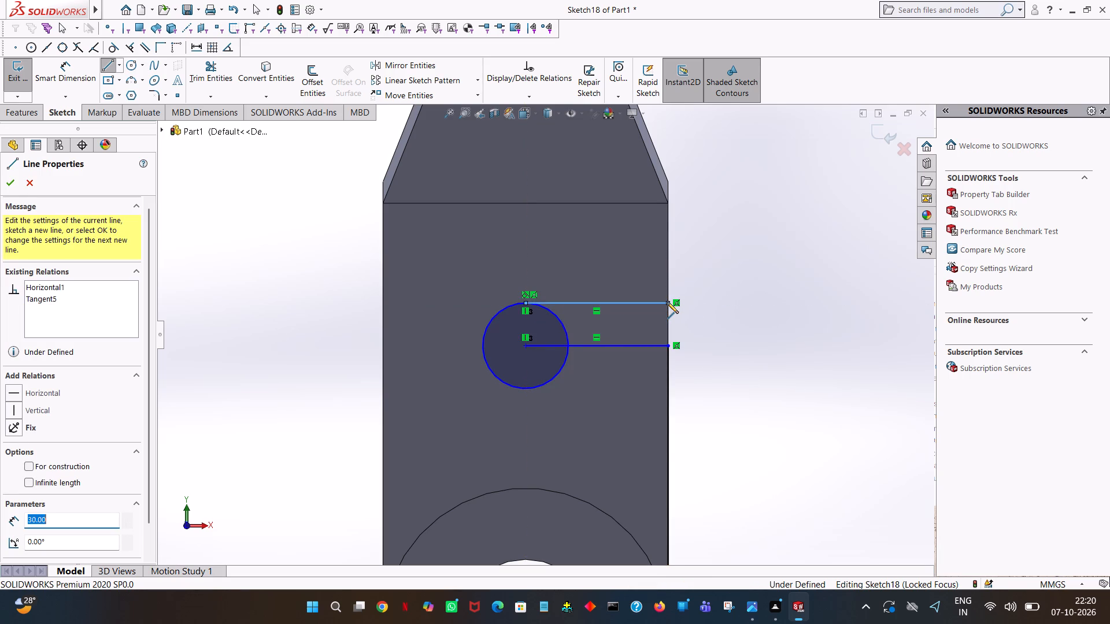
{"action": "right_click", "coordinate": [667, 302]}
{"action": "left_click", "coordinate": [701, 306]}
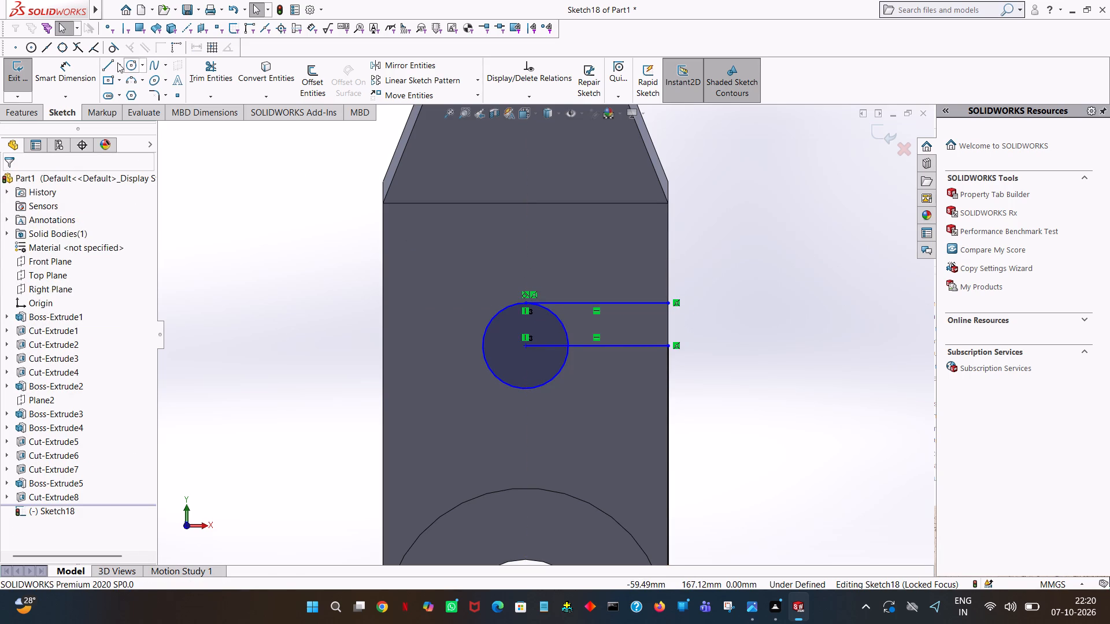
{"action": "left_click", "coordinate": [107, 63]}
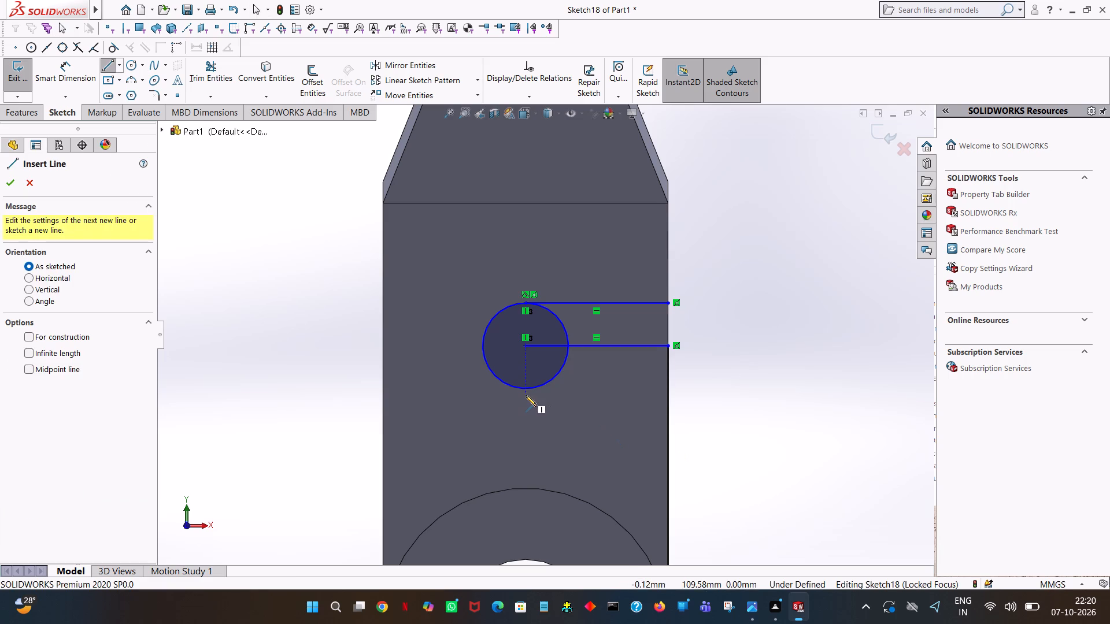
{"action": "left_click", "coordinate": [526, 389]}
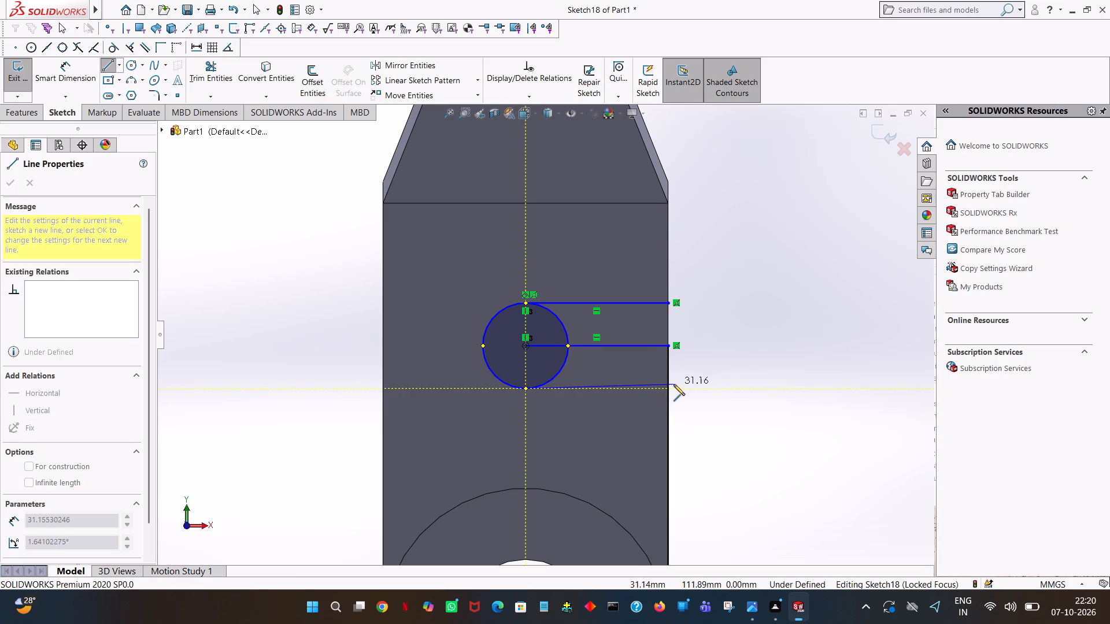
{"action": "left_click", "coordinate": [666, 388]}
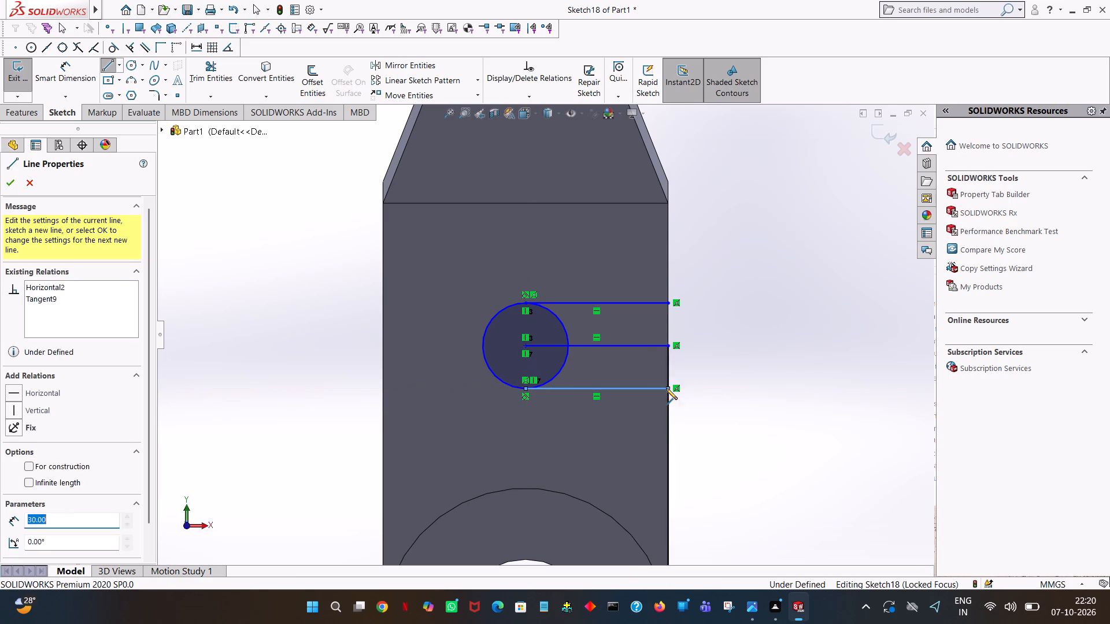
{"action": "left_click", "coordinate": [669, 303]}
{"action": "right_click", "coordinate": [669, 303]}
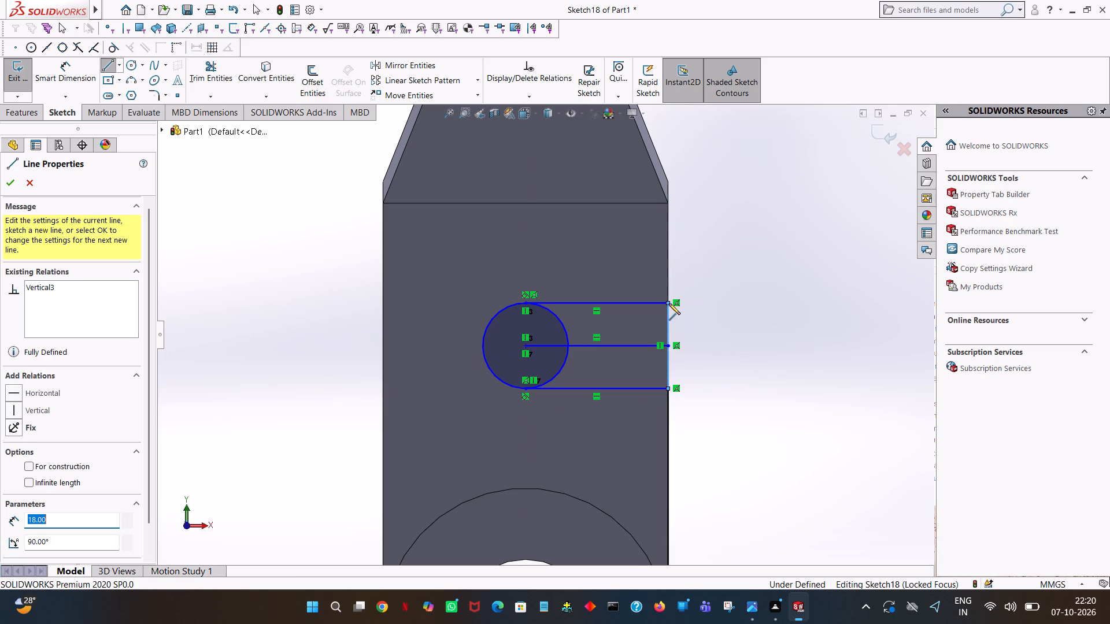
{"action": "left_click", "coordinate": [697, 314]}
Trim the circle's inner half and the middle horizontal line to leave a round-ended slot profile open to the arm's edge.
{"action": "left_click", "coordinate": [202, 56]}
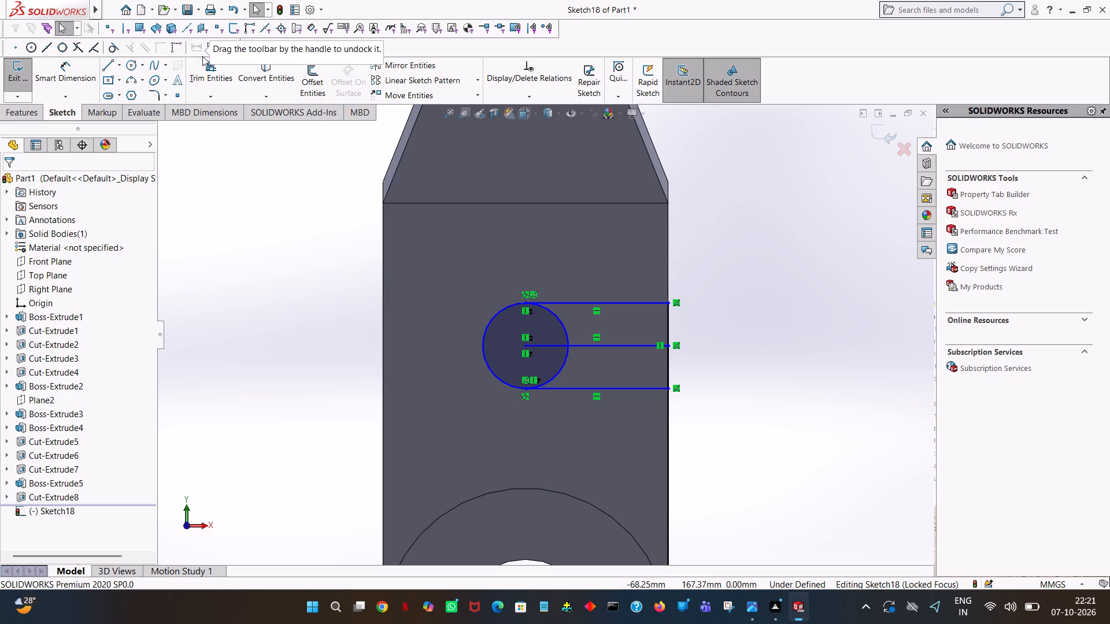
{"action": "left_click", "coordinate": [208, 62]}
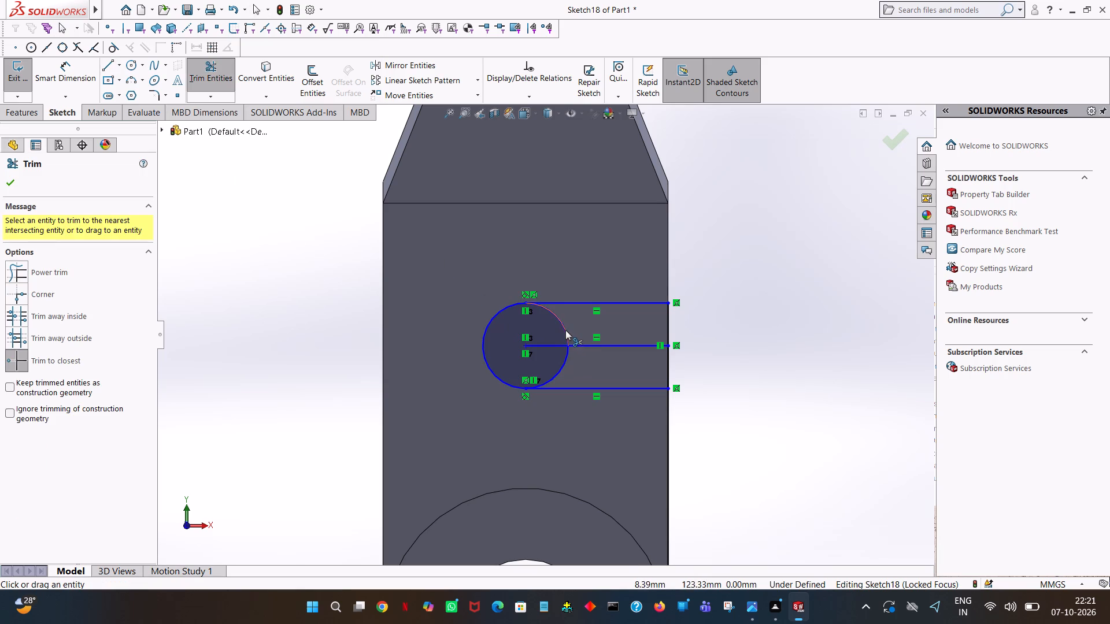
{"action": "left_click", "coordinate": [565, 330]}
{"action": "left_click", "coordinate": [567, 341]}
{"action": "left_click", "coordinate": [568, 344]}
{"action": "left_click", "coordinate": [568, 349]}
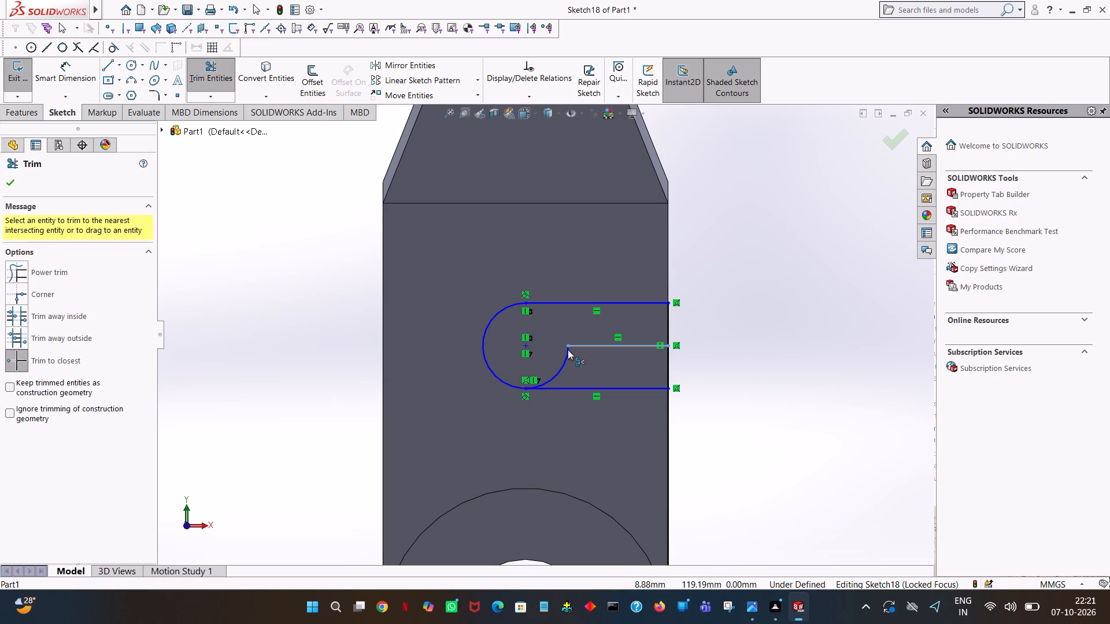
{"action": "left_click", "coordinate": [569, 346]}
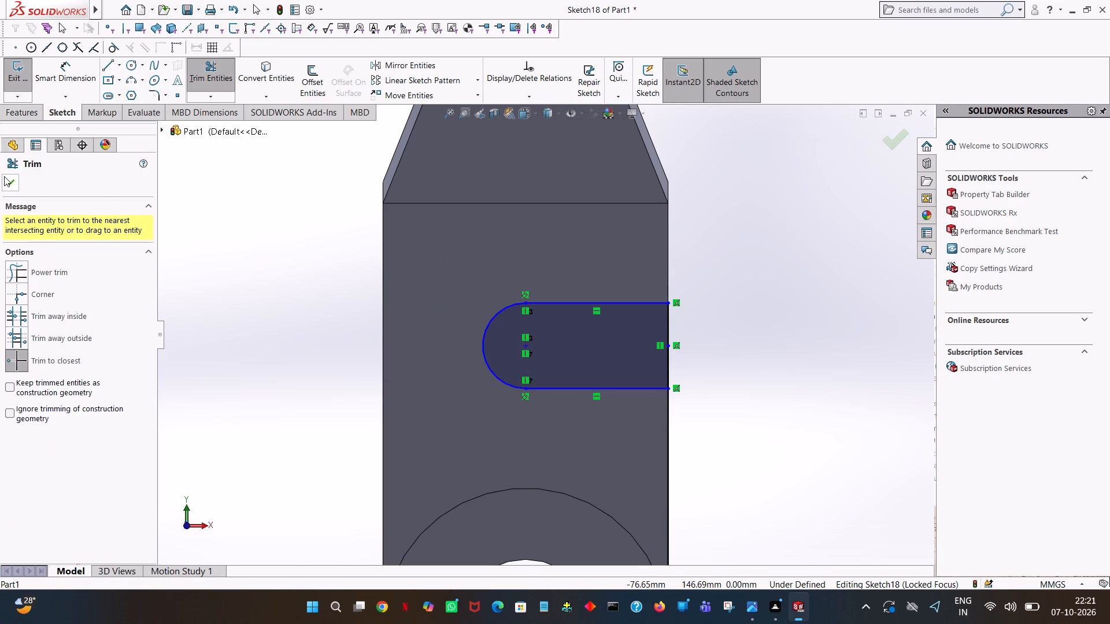
{"action": "left_click", "coordinate": [6, 179]}
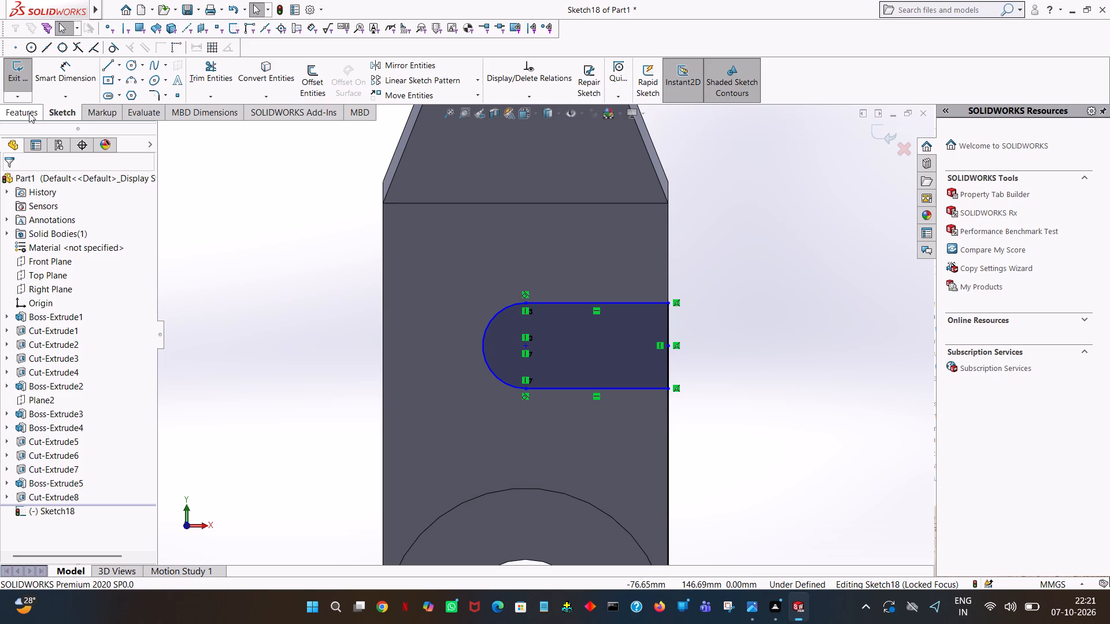
Extrude-cut the slot region as a blind cut 26.36 mm deep through the arm's straight section.
{"action": "left_click", "coordinate": [29, 113]}
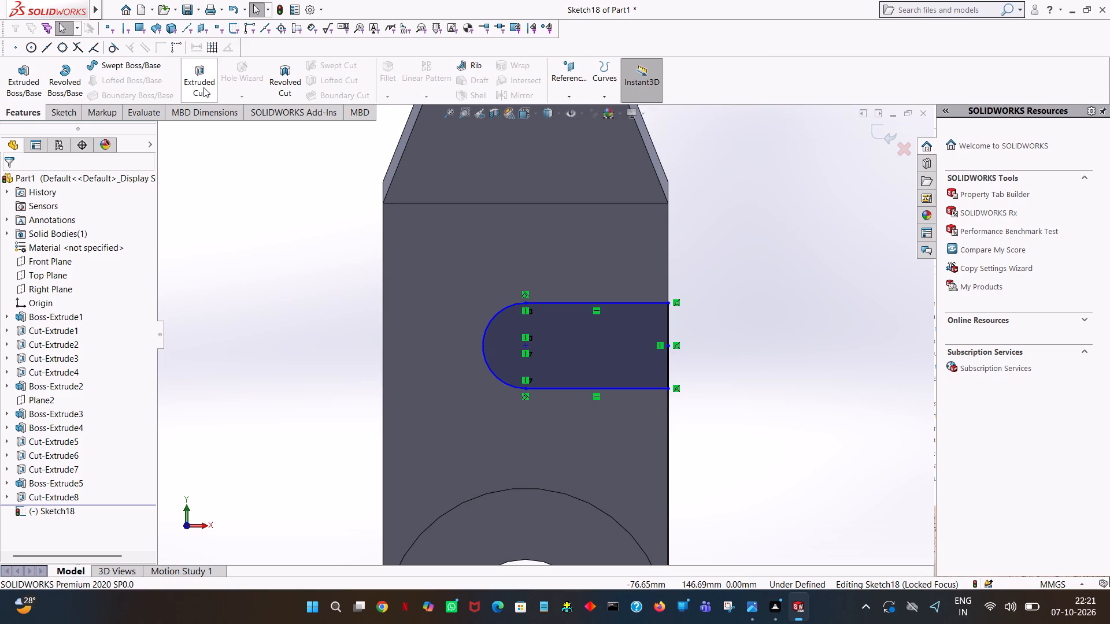
{"action": "left_click", "coordinate": [203, 87]}
{"action": "middle_click_drag", "start_coordinate": [806, 425], "coordinate": [722, 406]}
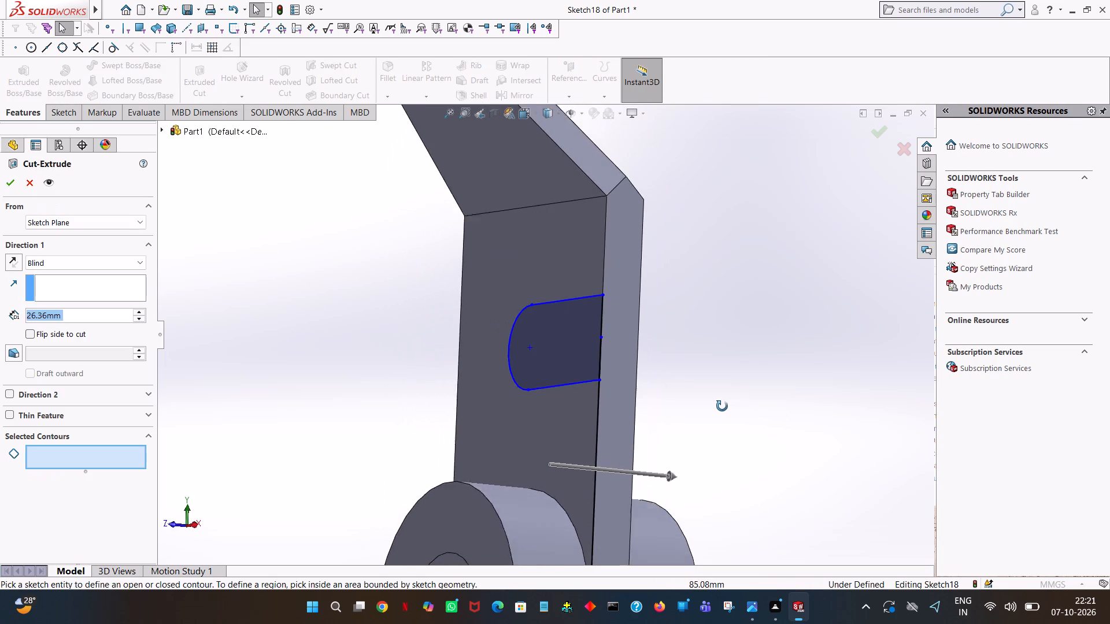
{"action": "middle_click_drag", "start_coordinate": [722, 406], "coordinate": [717, 405]}
{"action": "left_click", "coordinate": [554, 331]}
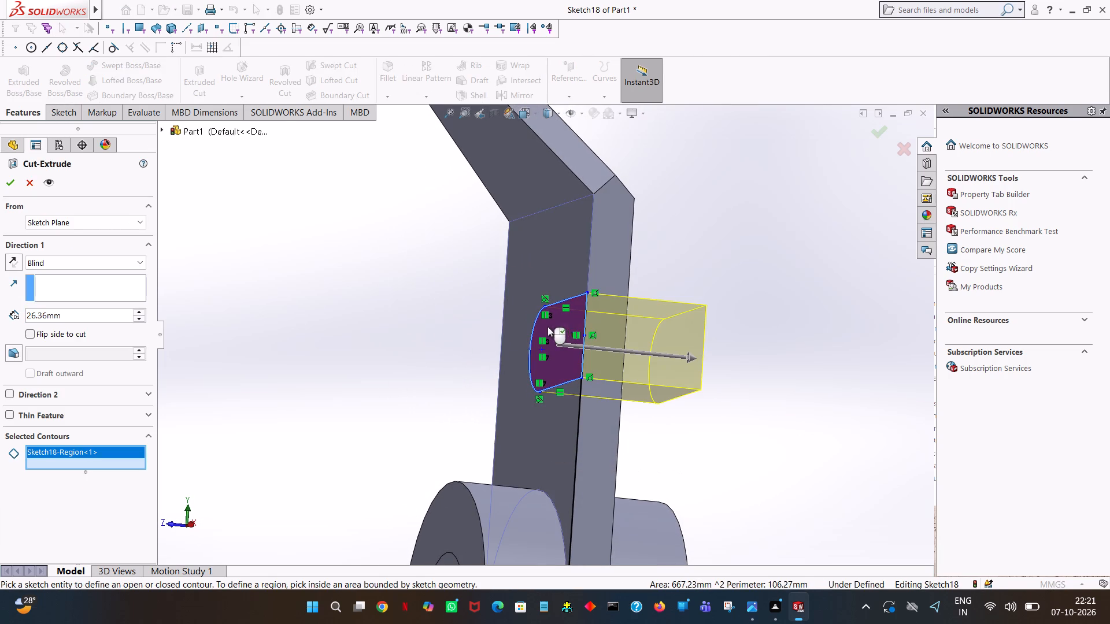
{"action": "left_click", "coordinate": [9, 183]}
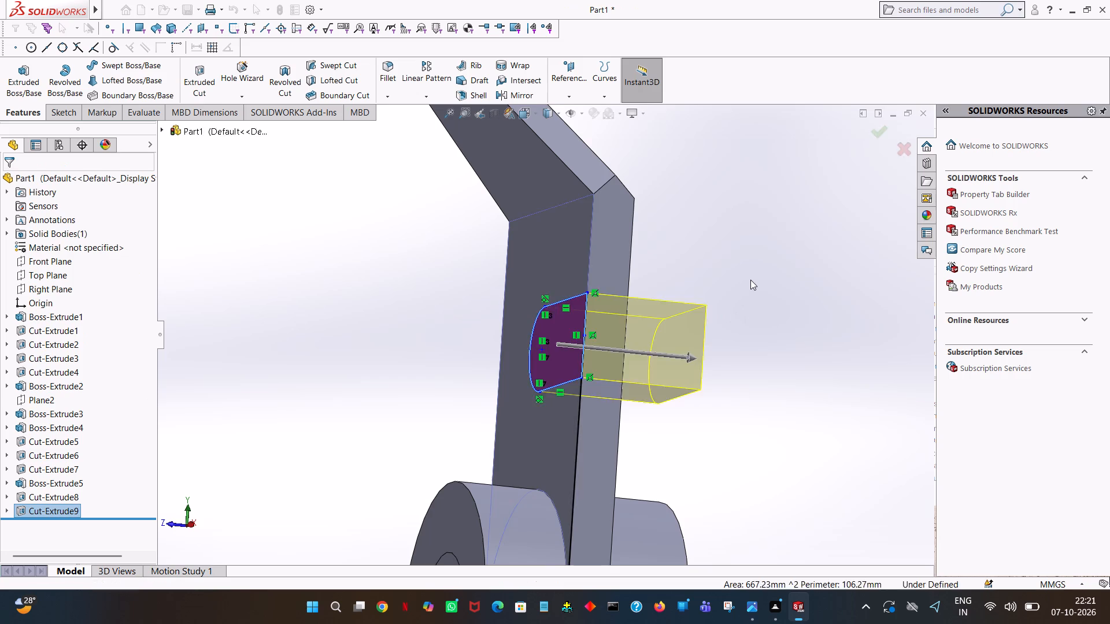
{"action": "left_click", "coordinate": [750, 278]}
{"action": "middle_click_drag", "start_coordinate": [753, 278], "coordinate": [812, 282]}
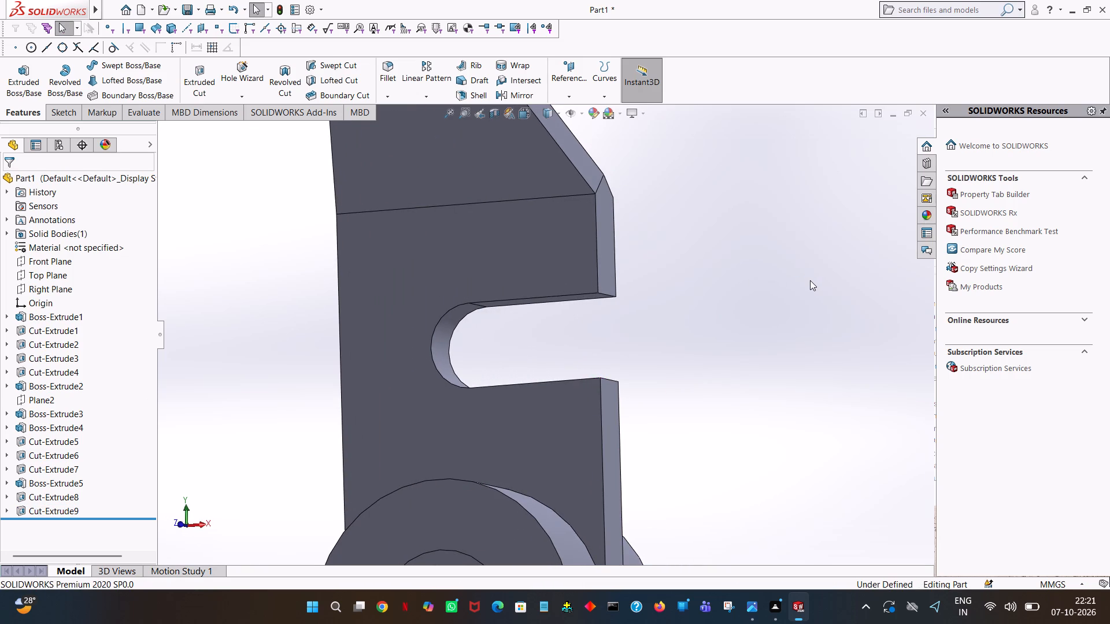
{"action": "scroll", "coordinate": [810, 280], "scroll_direction": "down", "scroll_amount": 4, "text": "ctrl"}
{"action": "scroll", "coordinate": [810, 280], "scroll_direction": "up", "scroll_amount": 8, "text": "ctrl"}
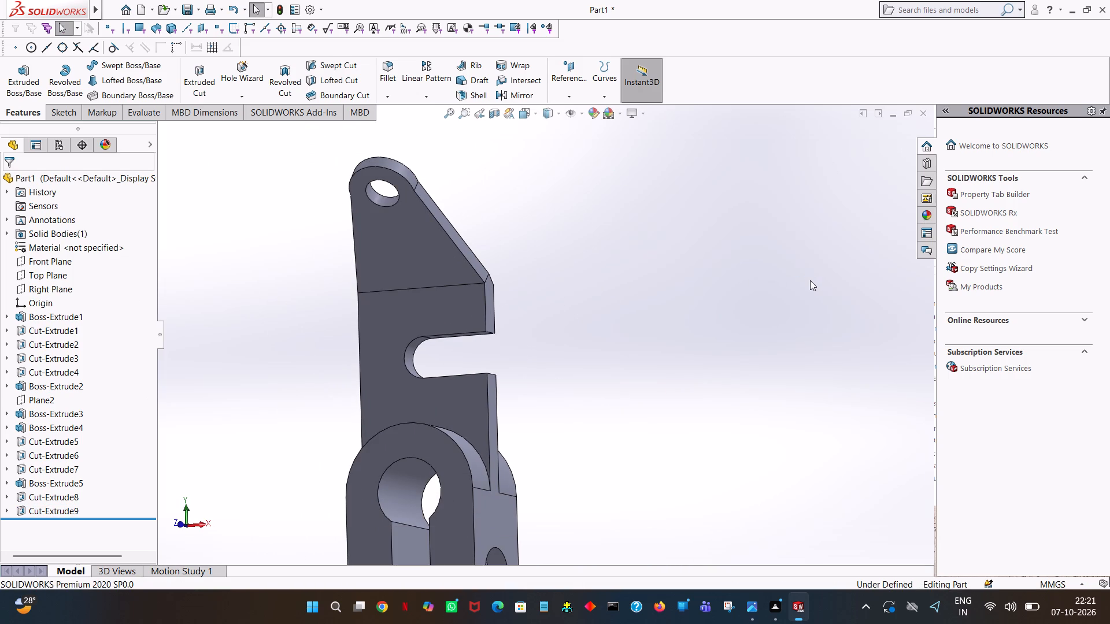
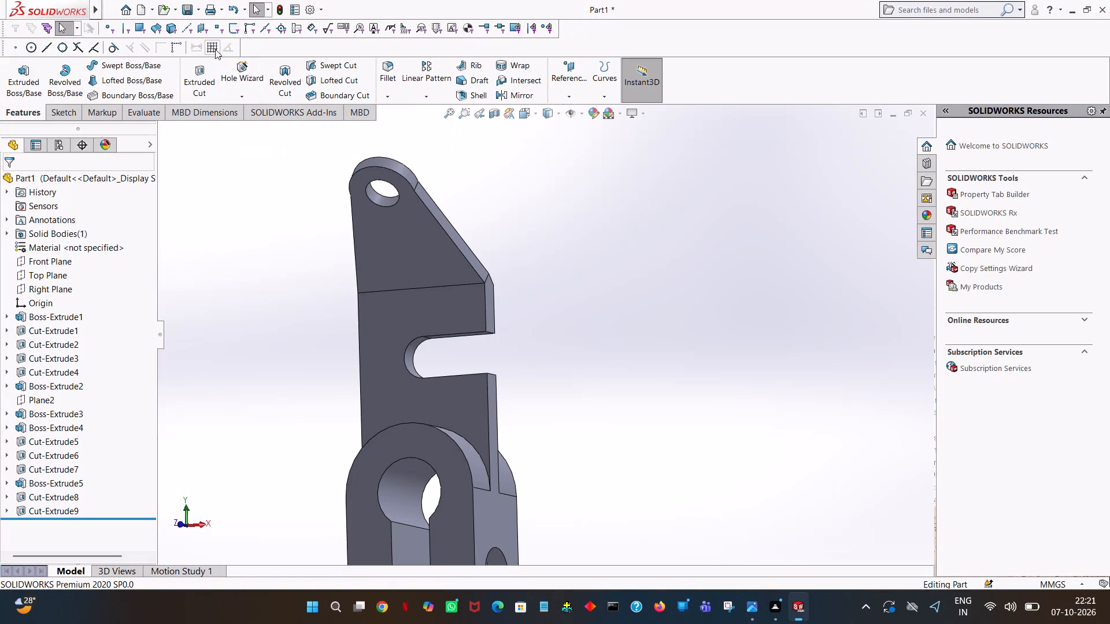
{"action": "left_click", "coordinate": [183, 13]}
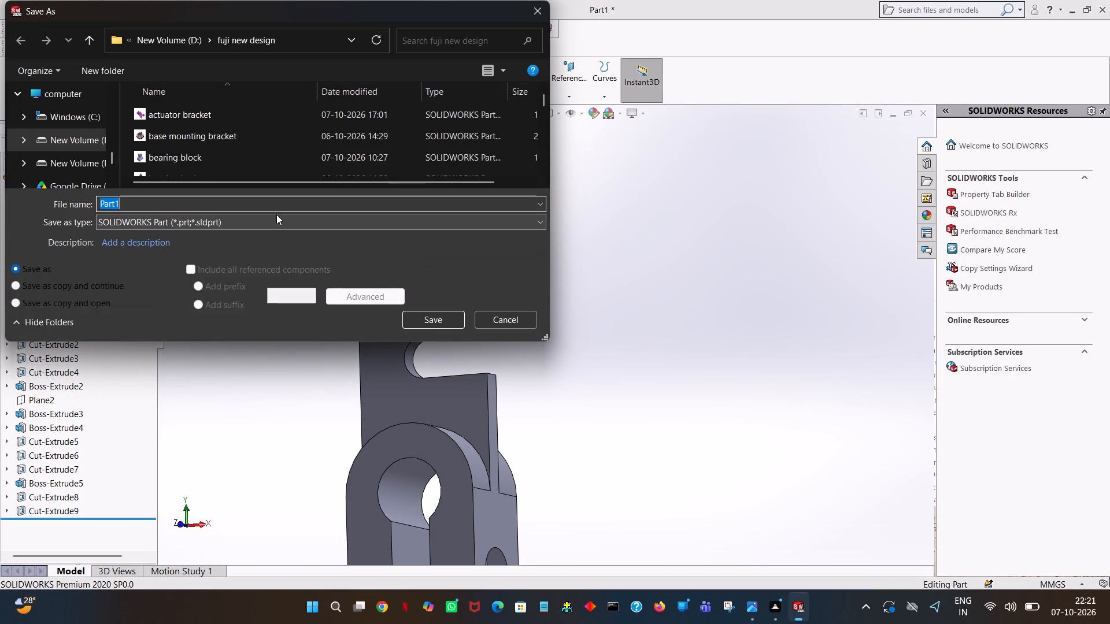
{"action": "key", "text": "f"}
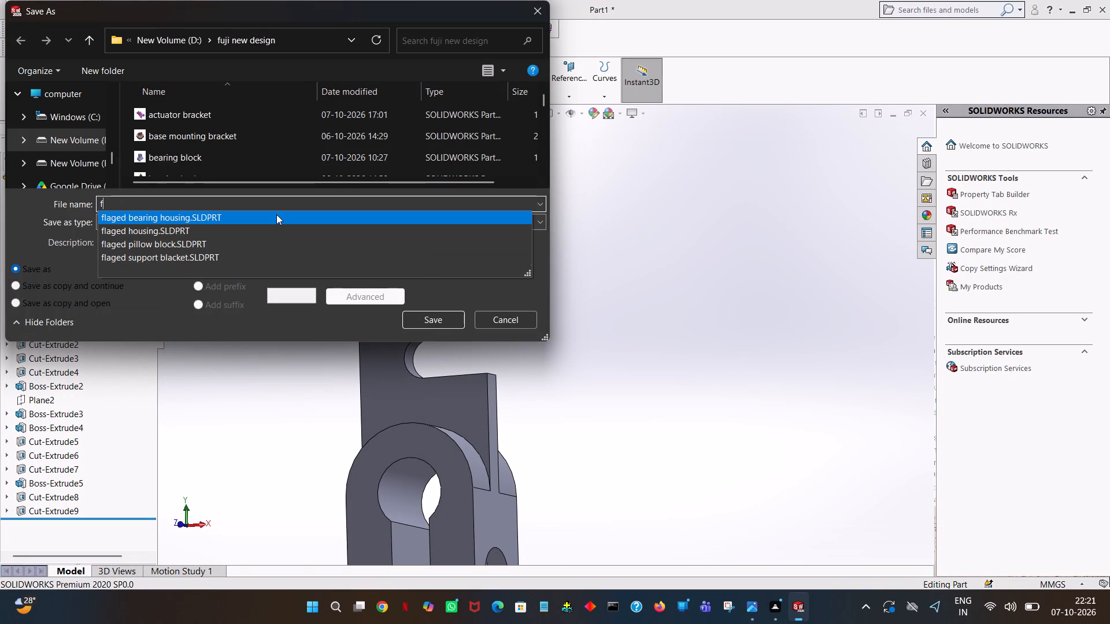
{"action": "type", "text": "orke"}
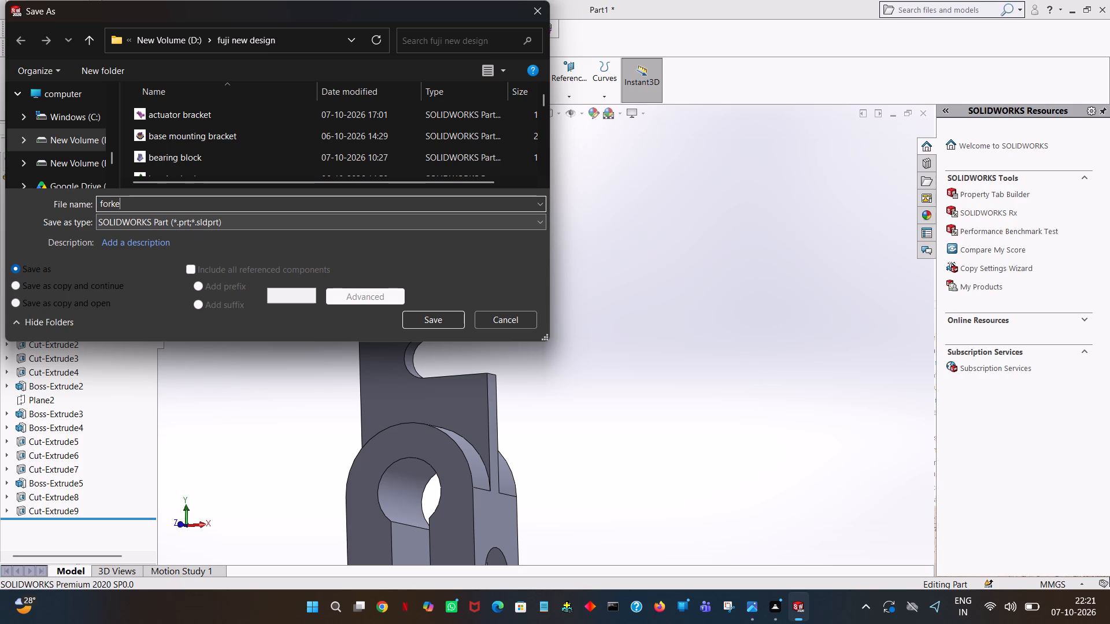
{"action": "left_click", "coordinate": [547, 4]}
Change the appearance colour of the whole part to the dark grey swatch from the standard palette.
{"action": "right_click", "coordinate": [470, 320]}
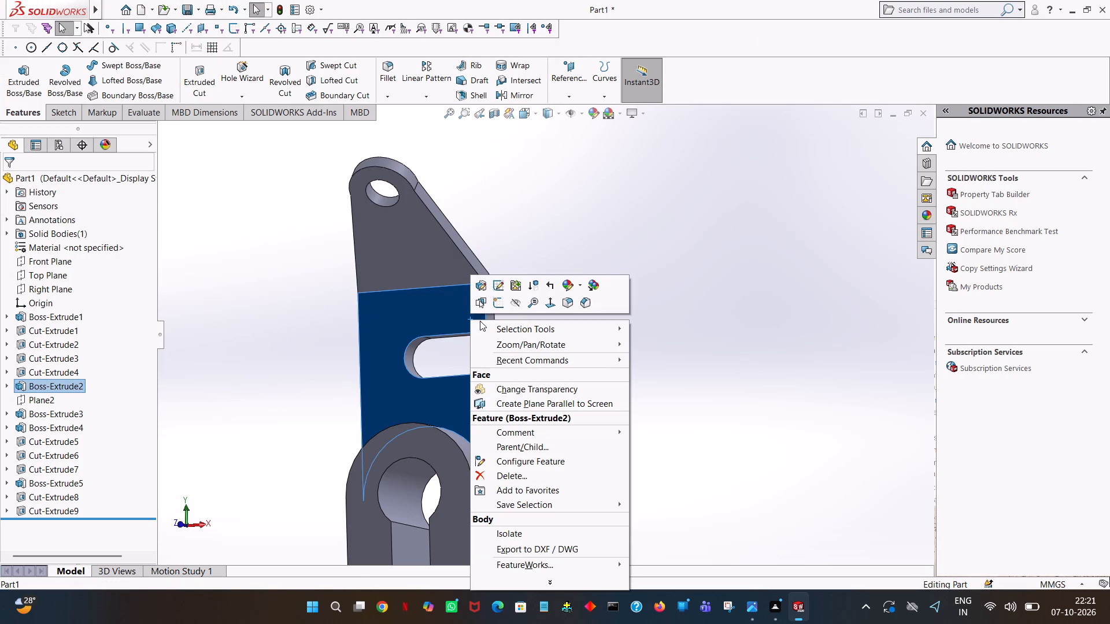
{"action": "left_click", "coordinate": [563, 281]}
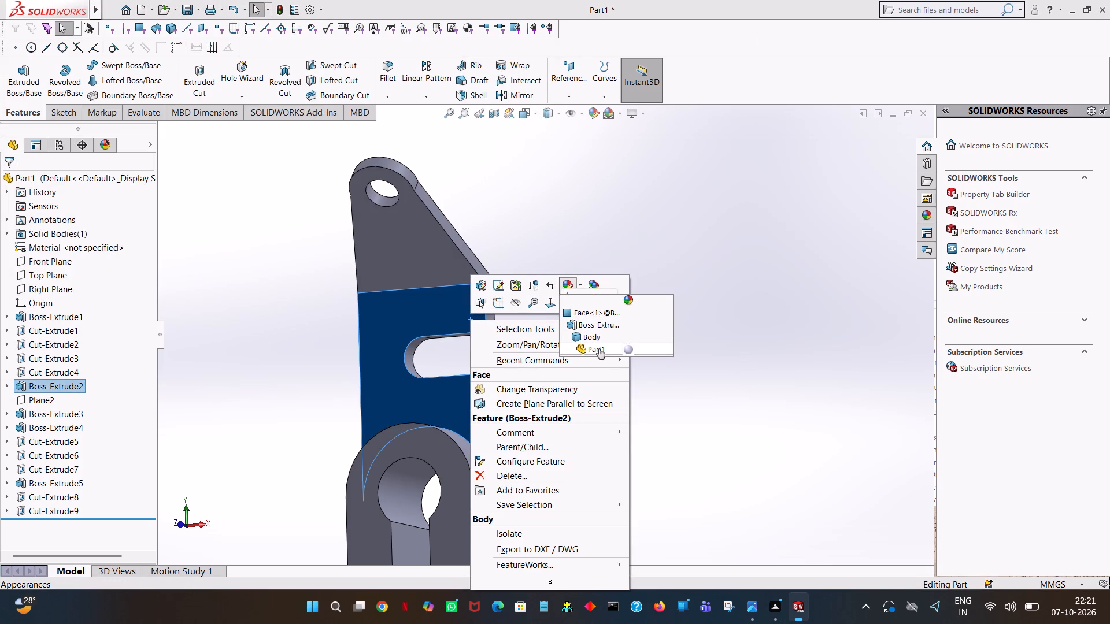
{"action": "left_click", "coordinate": [599, 348]}
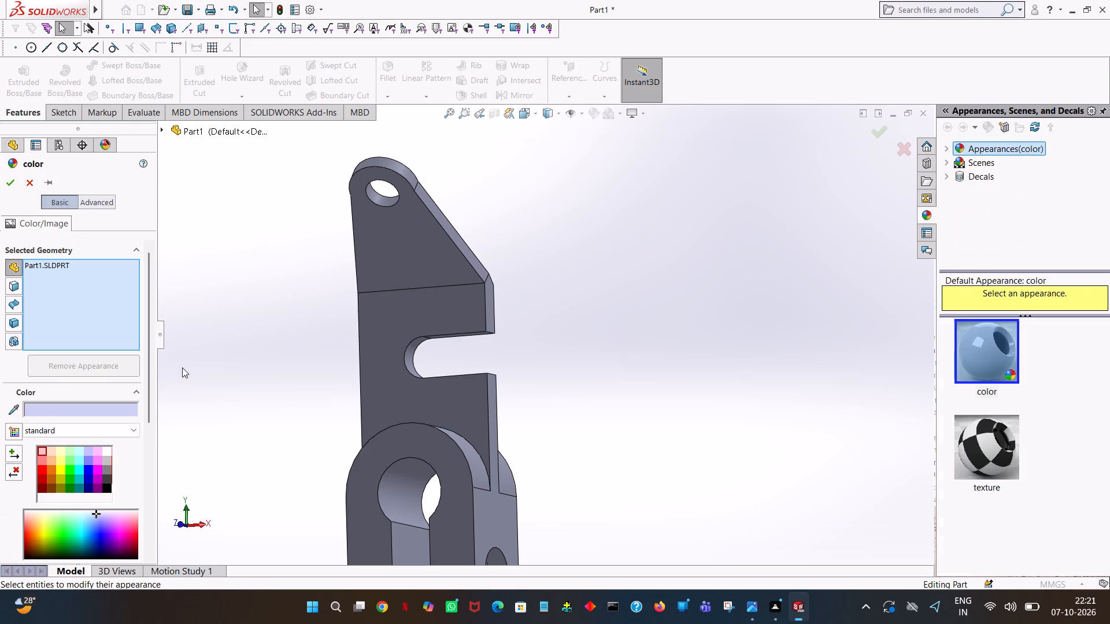
{"action": "left_click", "coordinate": [103, 475]}
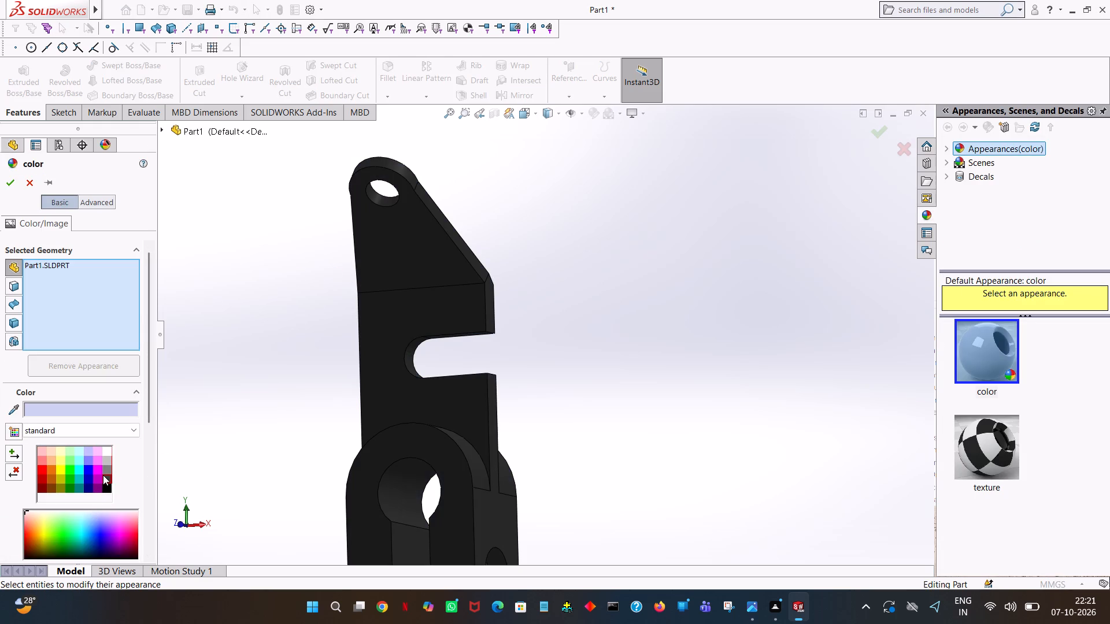
{"action": "left_click", "coordinate": [105, 470]}
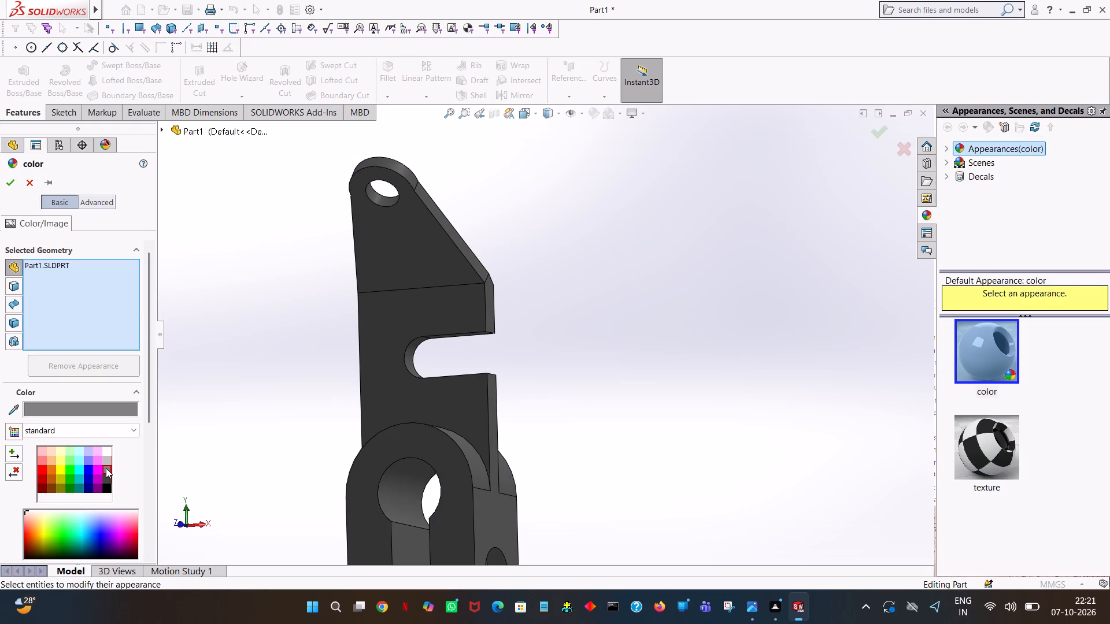
{"action": "left_click", "coordinate": [12, 185]}
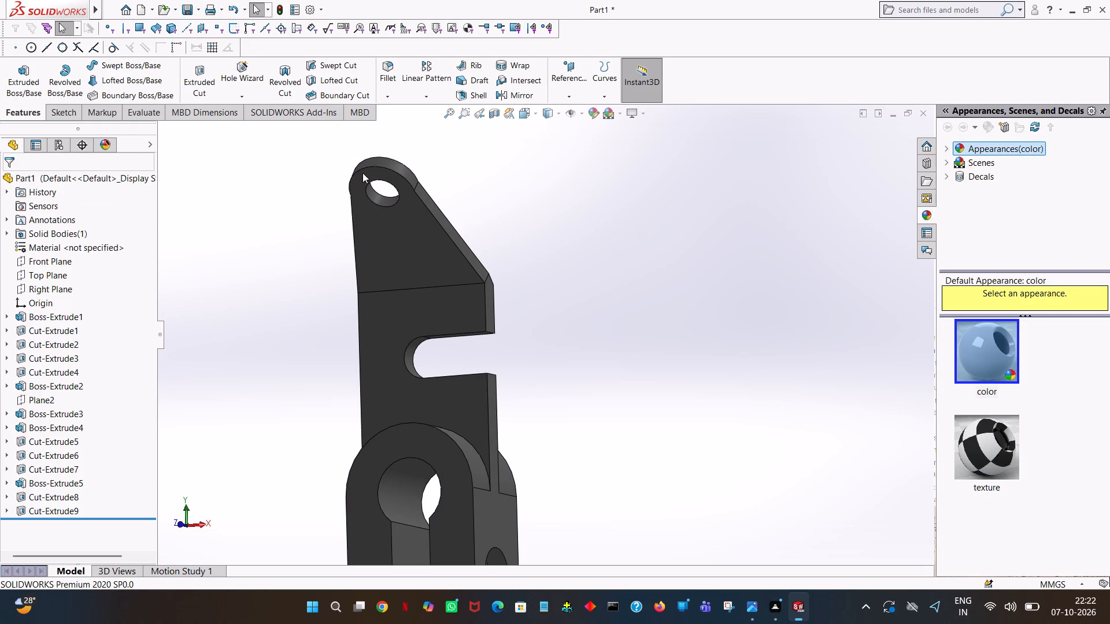
Save the part as "forked clamp" in the fuji new design folder as a SOLIDWORKS Part.
{"action": "left_click", "coordinate": [182, 16]}
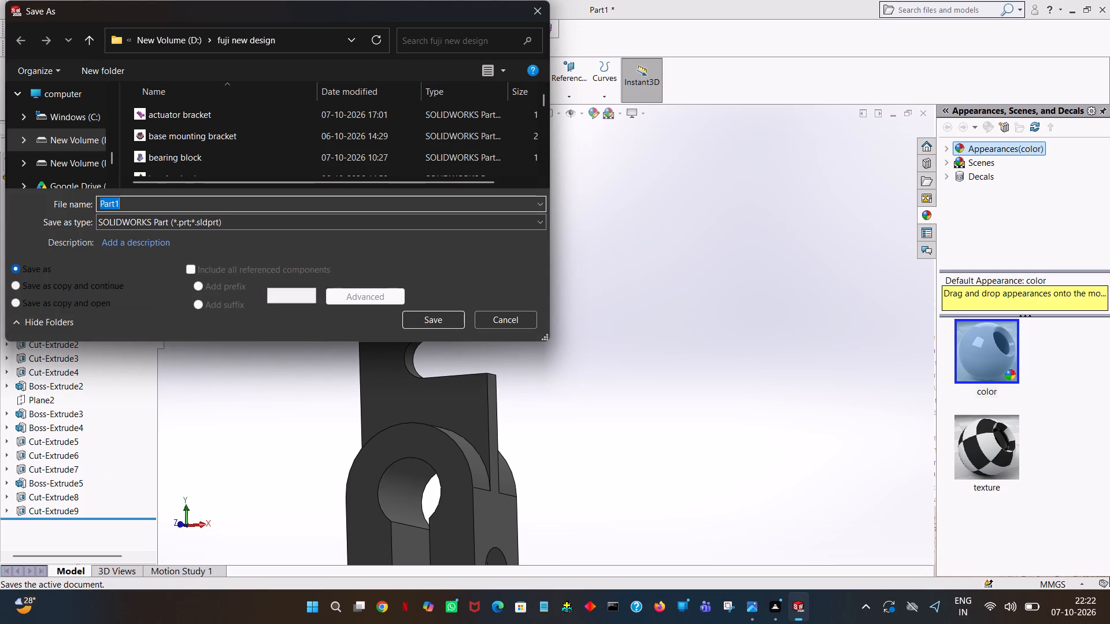
{"action": "type", "text": "forked clamp"}
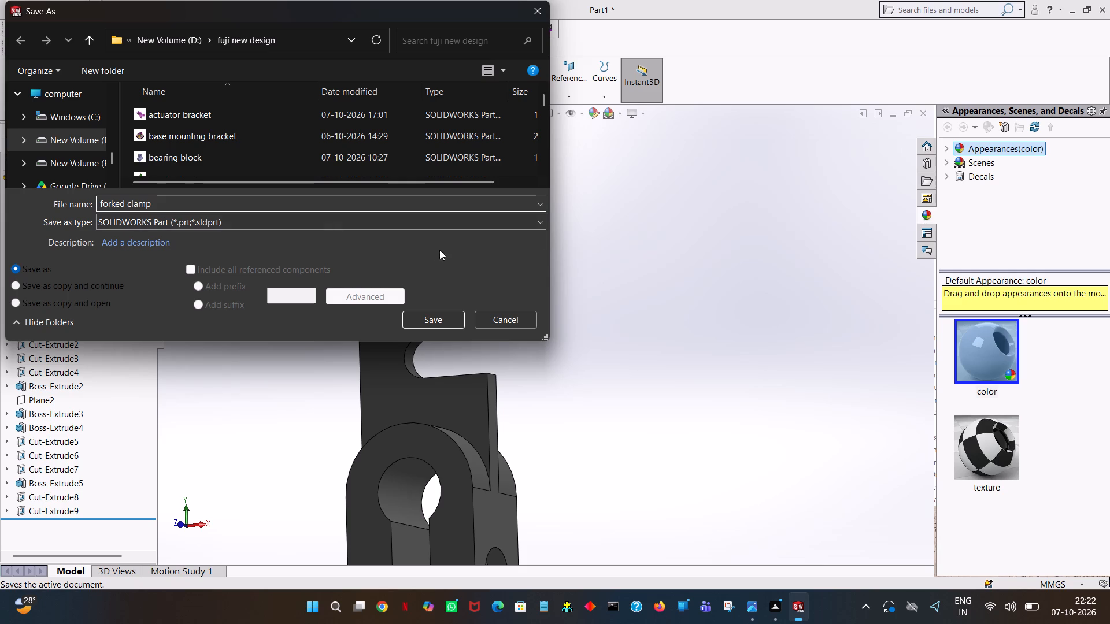
{"action": "left_click", "coordinate": [443, 322]}
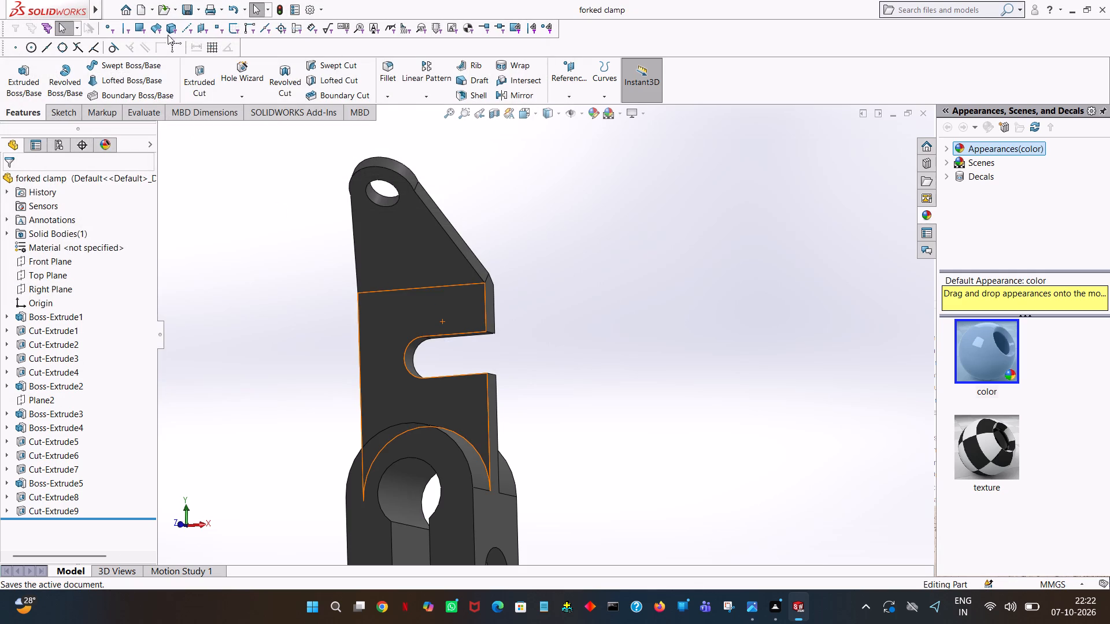
{"action": "left_click", "coordinate": [186, 9]}
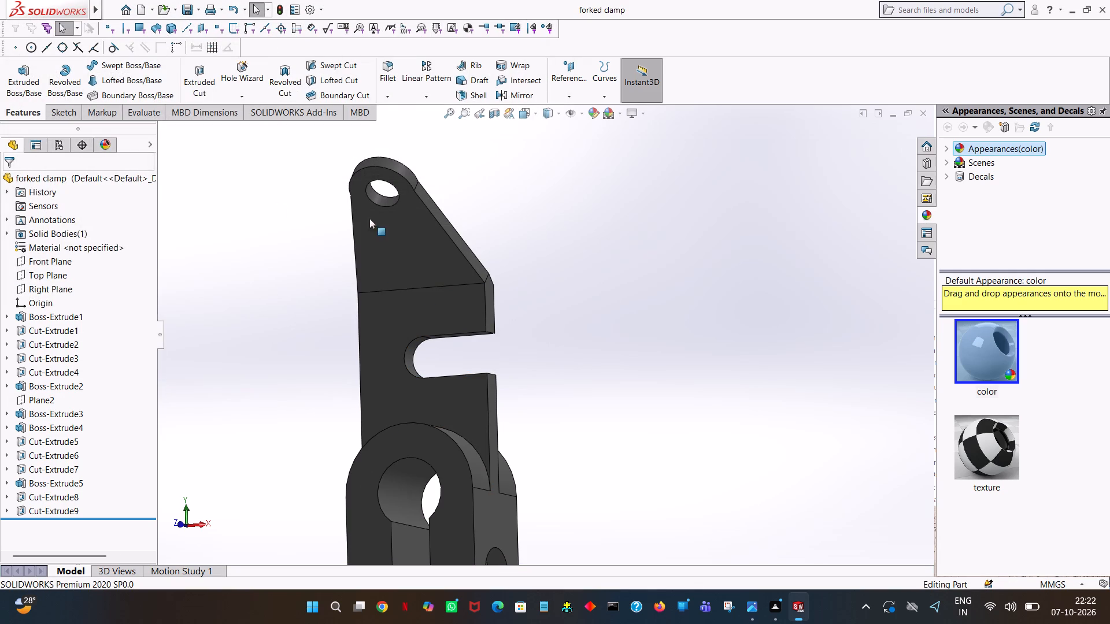
Save a PDF copy of the part, named forked clamp, in the fuji new pdf folder on drive D.
{"action": "left_click", "coordinate": [198, 9]}
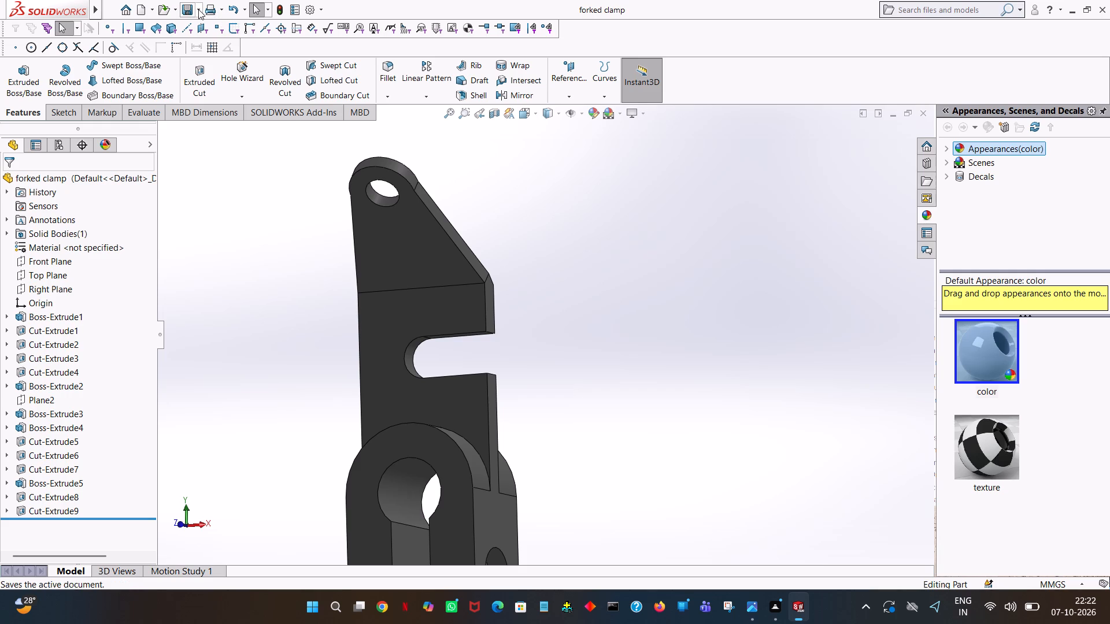
{"action": "left_click", "coordinate": [203, 36]}
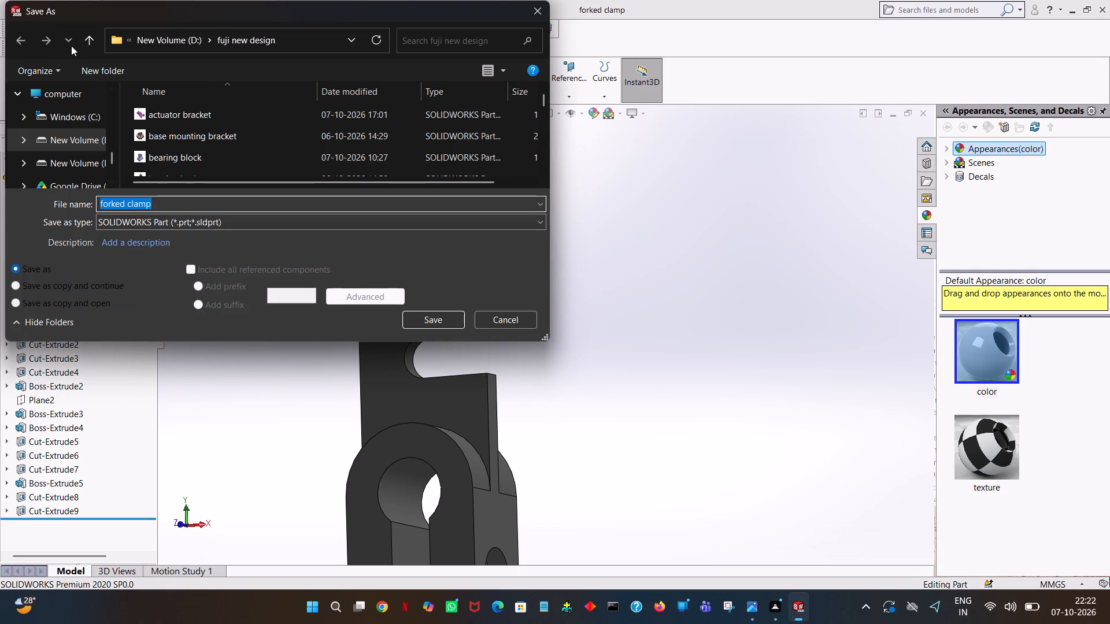
{"action": "left_click", "coordinate": [87, 36]}
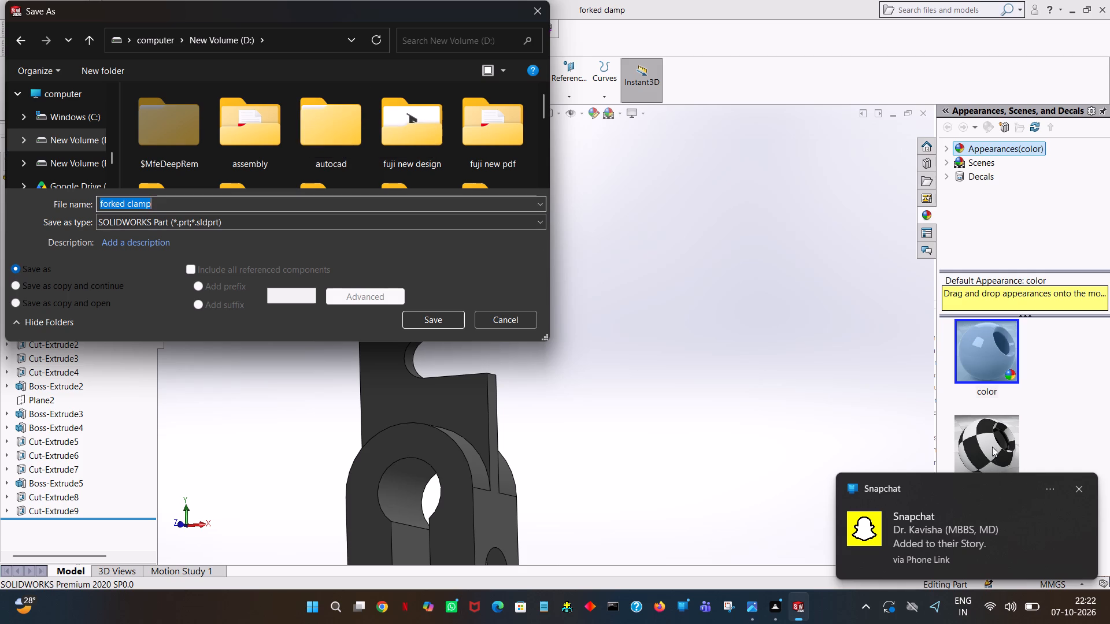
{"action": "double_click", "coordinate": [501, 142]}
{"action": "left_click", "coordinate": [281, 223]}
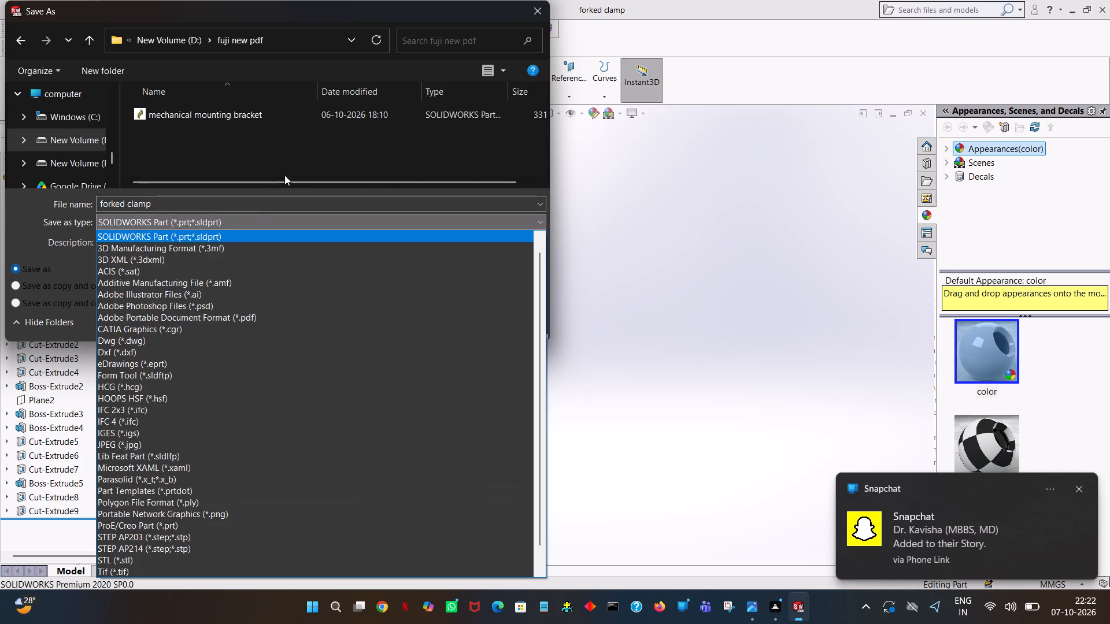
{"action": "left_click", "coordinate": [203, 320]}
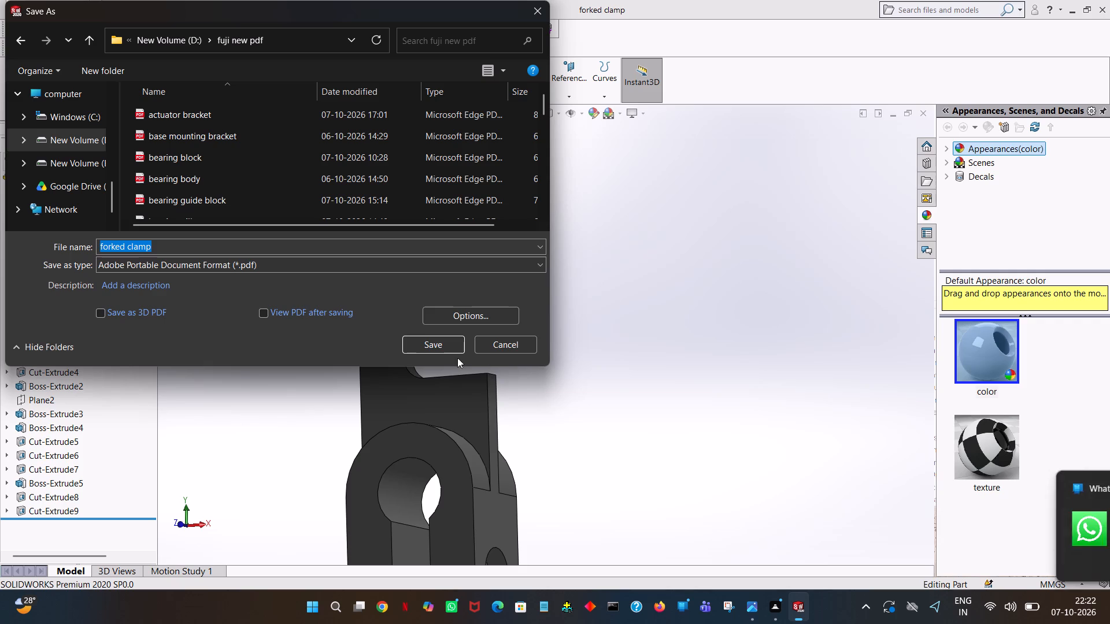
{"action": "left_click", "coordinate": [434, 347]}
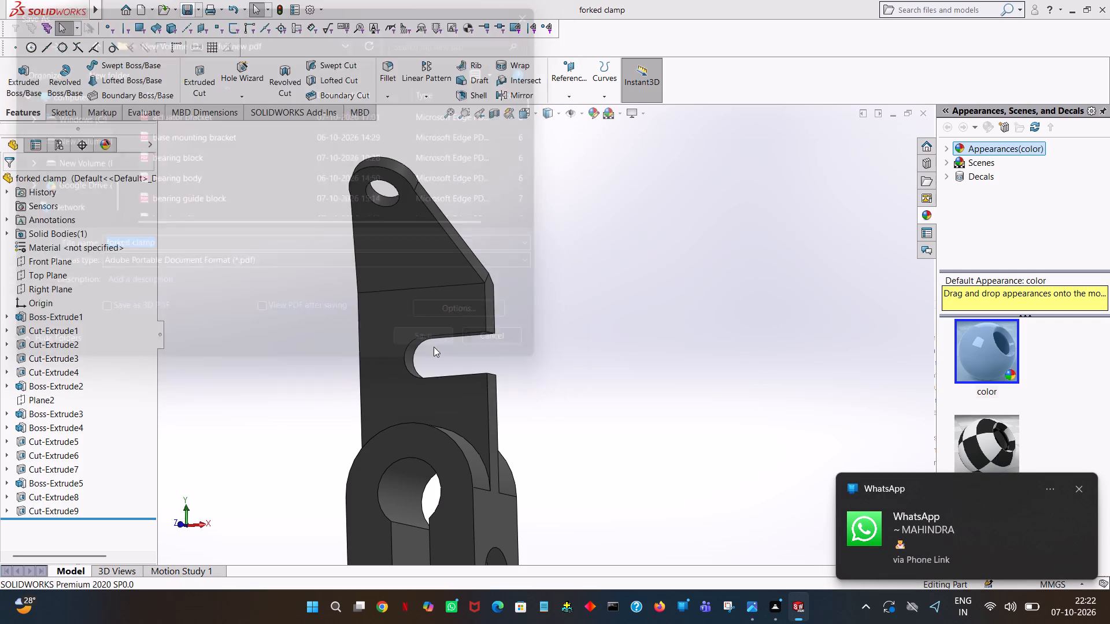